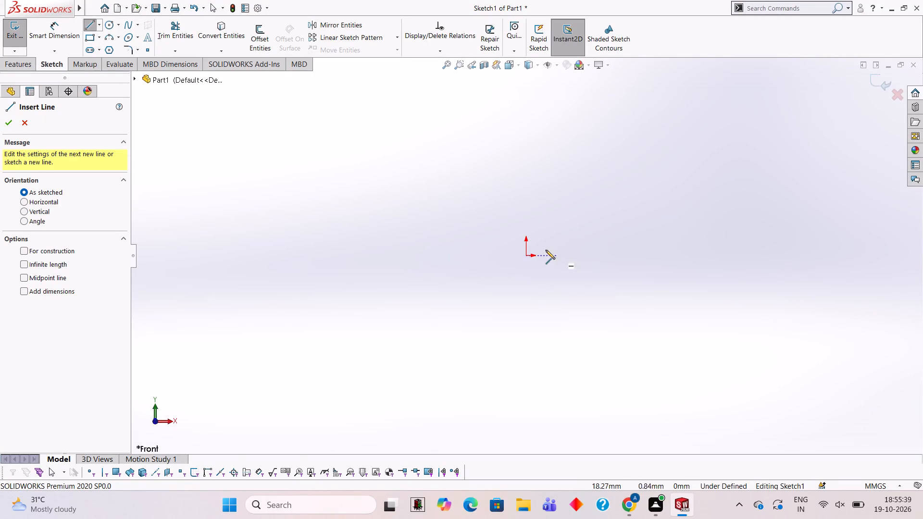
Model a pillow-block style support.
Draw a closed rectangle from lines, starting at the origin, 90 mm wide and 20 mm high.
{"action": "left_click", "coordinate": [525, 253]}
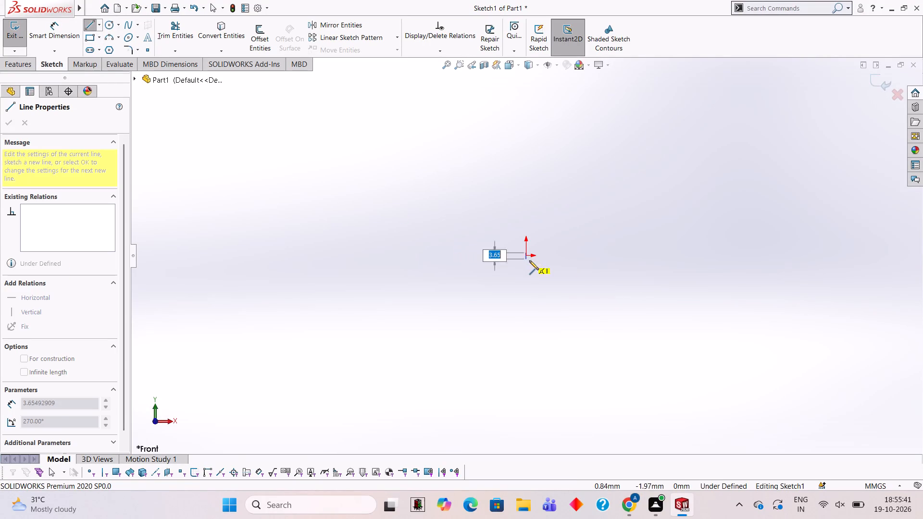
{"action": "key", "text": "Escape"}
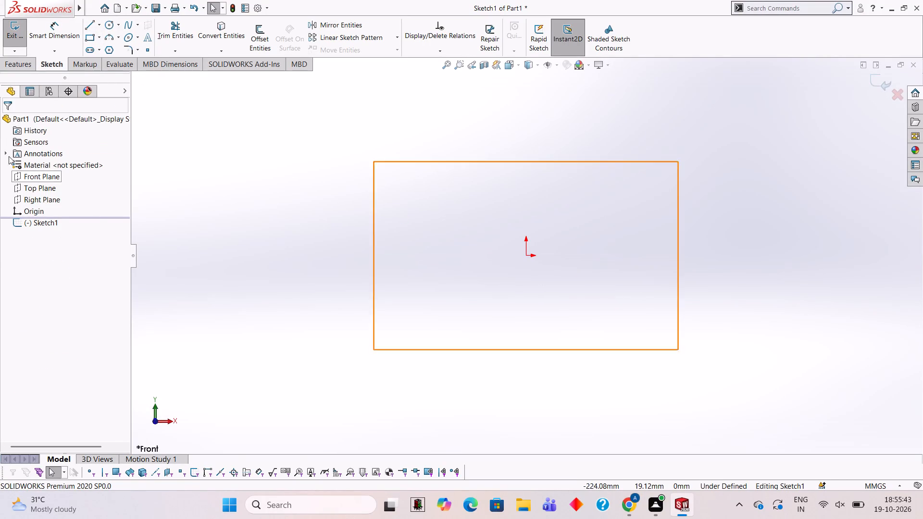
{"action": "left_click", "coordinate": [93, 25]}
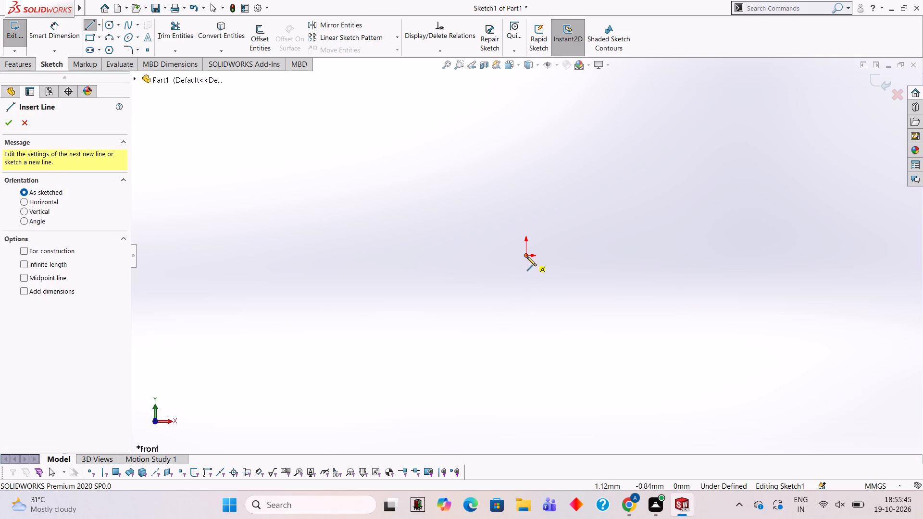
{"action": "left_click", "coordinate": [526, 256]}
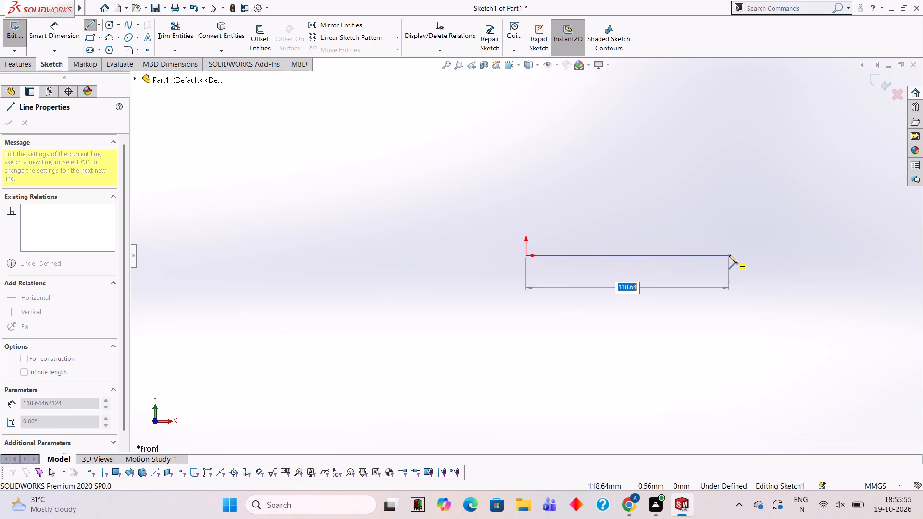
{"action": "type", "text": "90"}
{"action": "key", "text": "Return"}
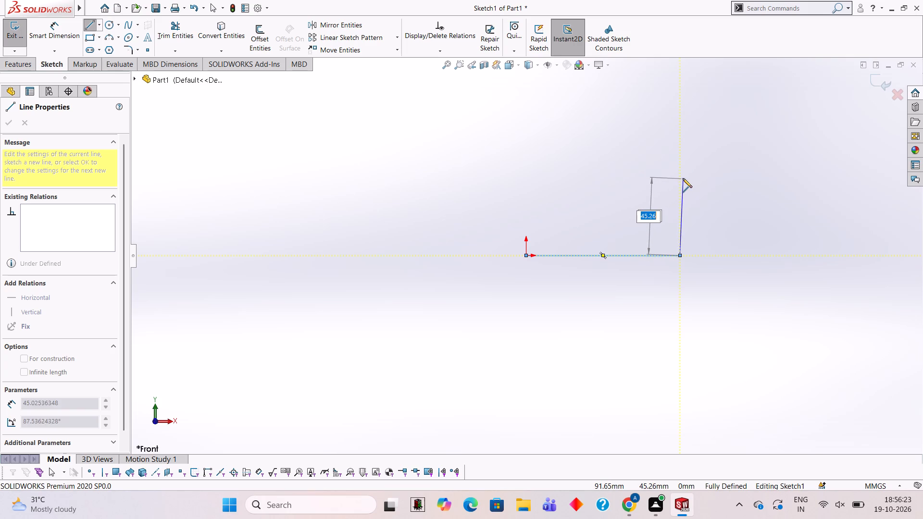
{"action": "type", "text": "20"}
{"action": "key", "text": "Return"}
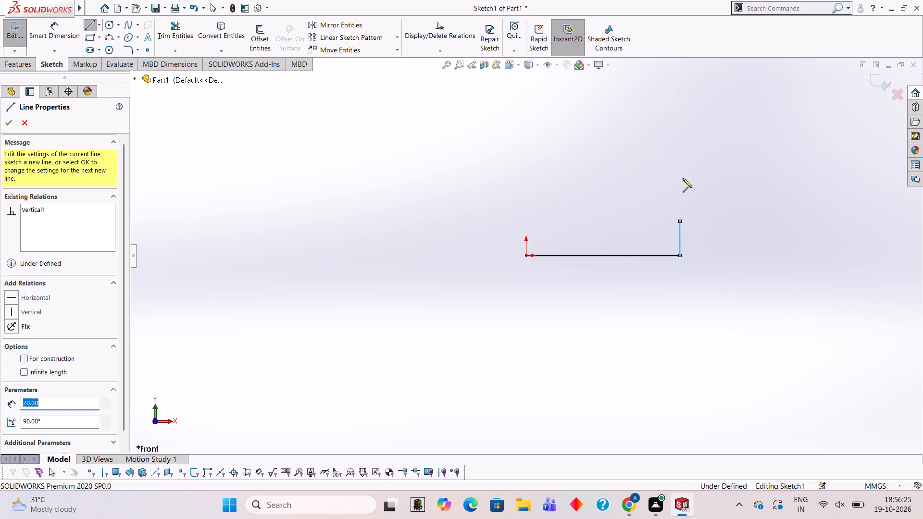
{"action": "left_click", "coordinate": [526, 221]}
{"action": "left_click", "coordinate": [527, 258]}
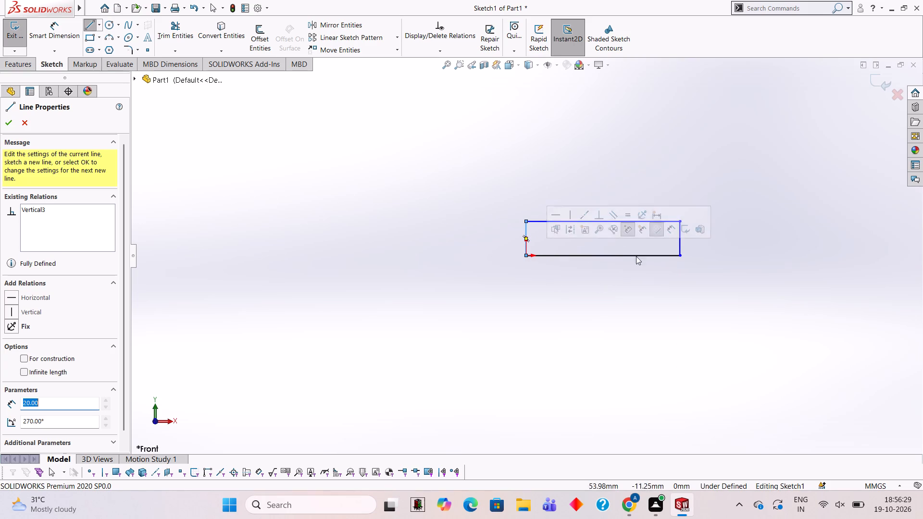
{"action": "key", "text": "Escape"}
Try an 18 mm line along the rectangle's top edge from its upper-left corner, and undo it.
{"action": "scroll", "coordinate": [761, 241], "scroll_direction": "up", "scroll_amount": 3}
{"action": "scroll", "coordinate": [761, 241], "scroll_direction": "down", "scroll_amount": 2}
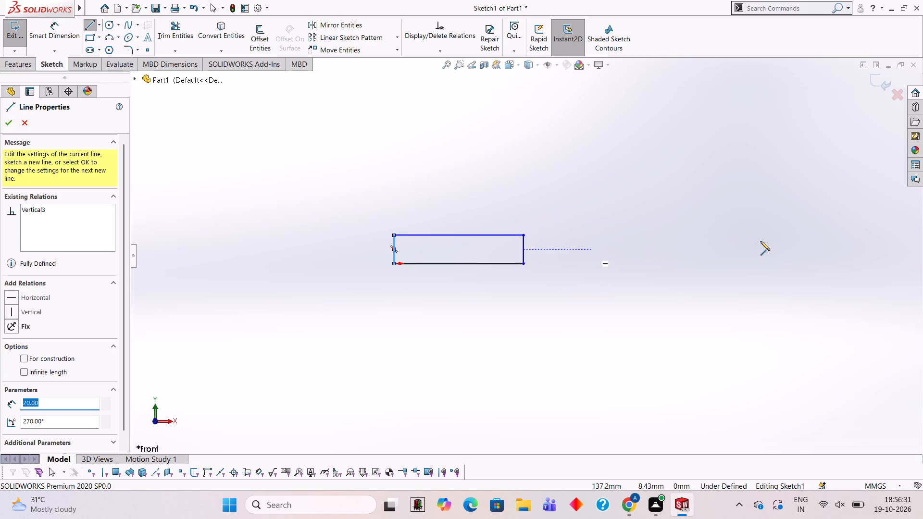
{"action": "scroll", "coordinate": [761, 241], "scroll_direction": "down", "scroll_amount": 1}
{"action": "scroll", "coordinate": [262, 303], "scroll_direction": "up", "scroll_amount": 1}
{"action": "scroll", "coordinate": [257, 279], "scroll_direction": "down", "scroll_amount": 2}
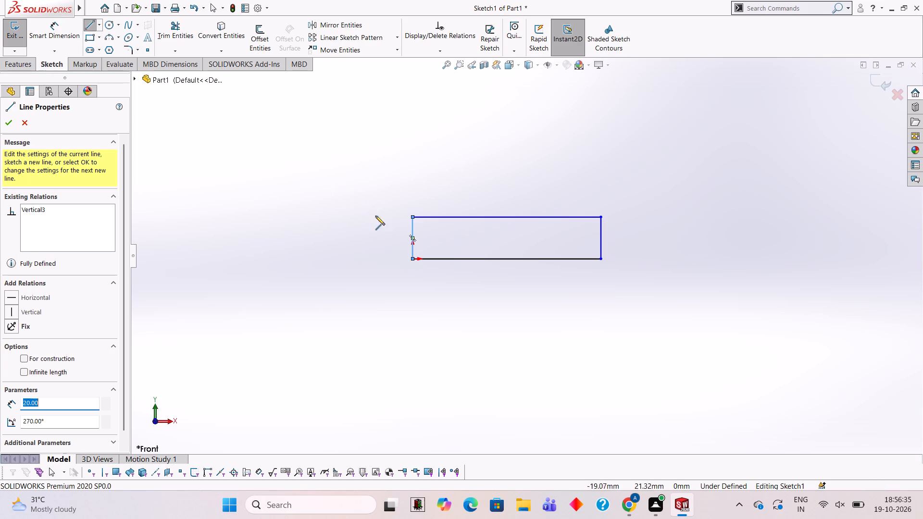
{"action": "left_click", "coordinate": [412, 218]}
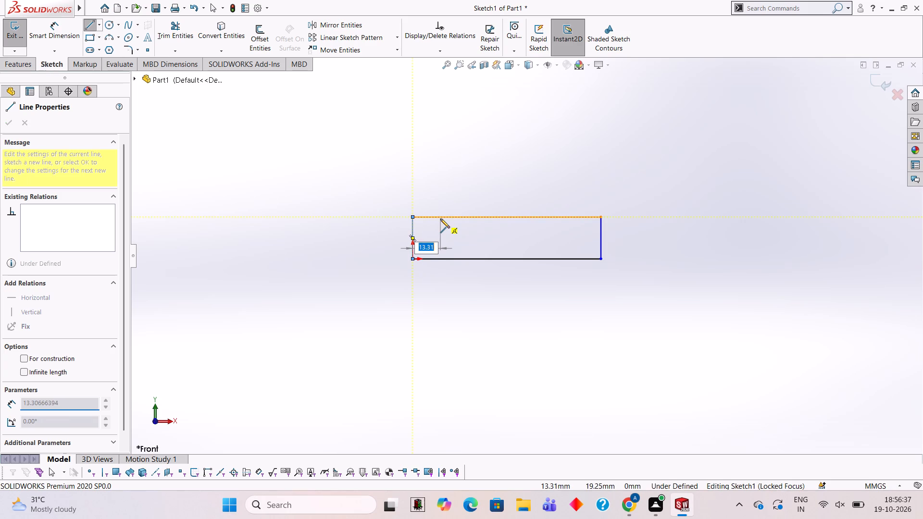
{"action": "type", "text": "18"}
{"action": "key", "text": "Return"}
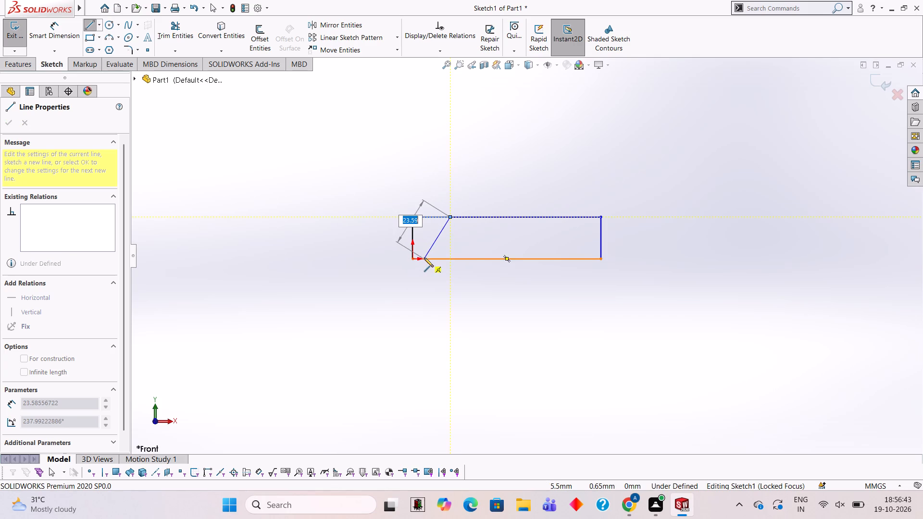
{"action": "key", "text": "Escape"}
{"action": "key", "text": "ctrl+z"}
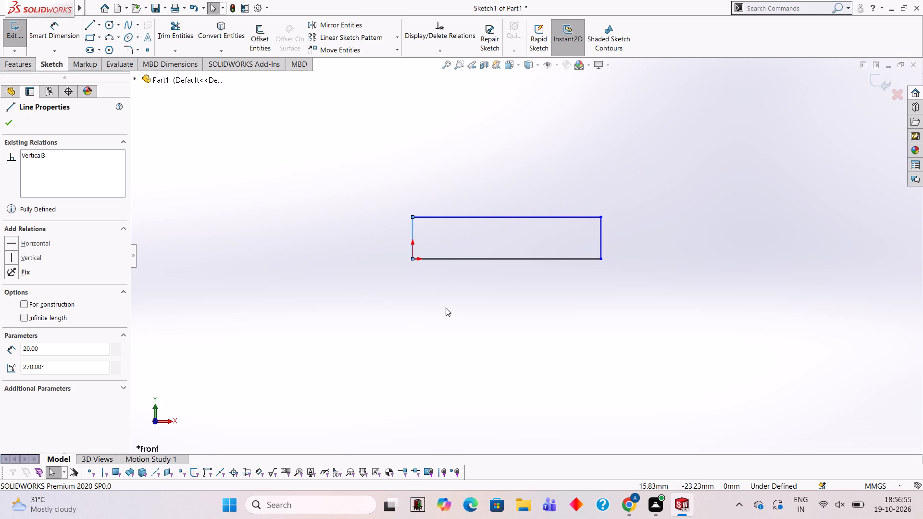
Dimension the rectangle's top edge length and its right edge height.
{"action": "left_click", "coordinate": [75, 27]}
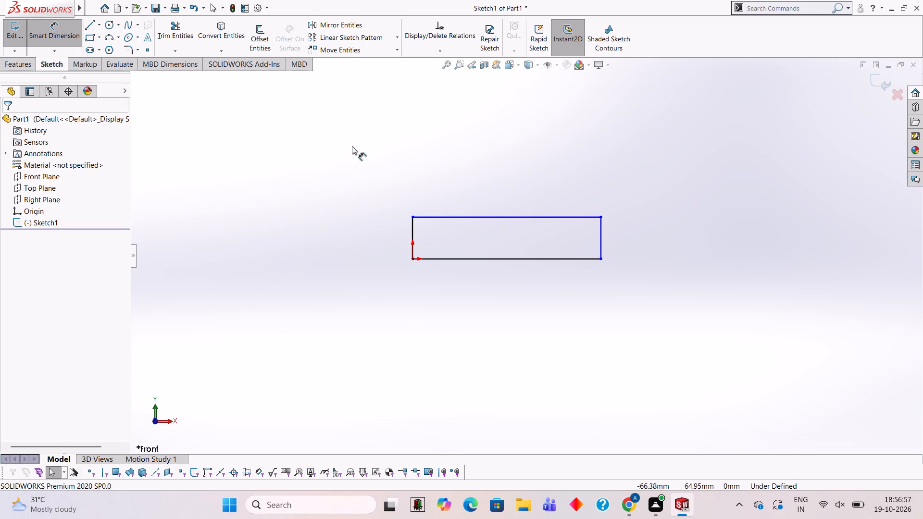
{"action": "left_click", "coordinate": [486, 217]}
{"action": "left_click", "coordinate": [492, 136]}
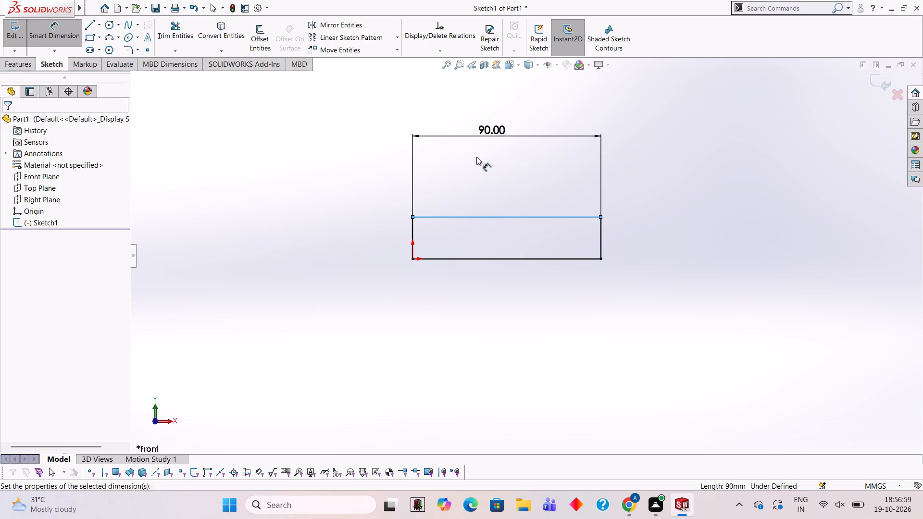
{"action": "left_click", "coordinate": [450, 121]}
{"action": "left_click", "coordinate": [632, 172]}
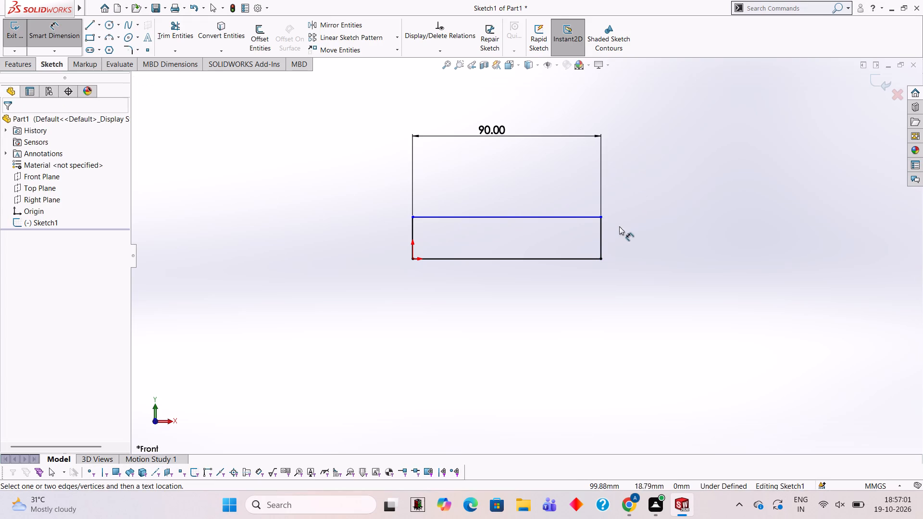
{"action": "left_click", "coordinate": [601, 229]}
{"action": "left_click", "coordinate": [664, 228]}
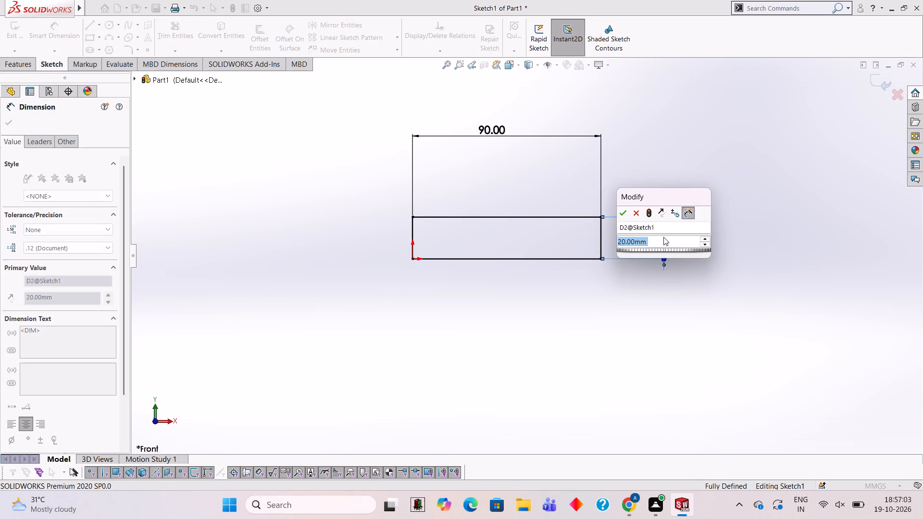
{"action": "left_click", "coordinate": [621, 210]}
{"action": "left_click", "coordinate": [607, 317]}
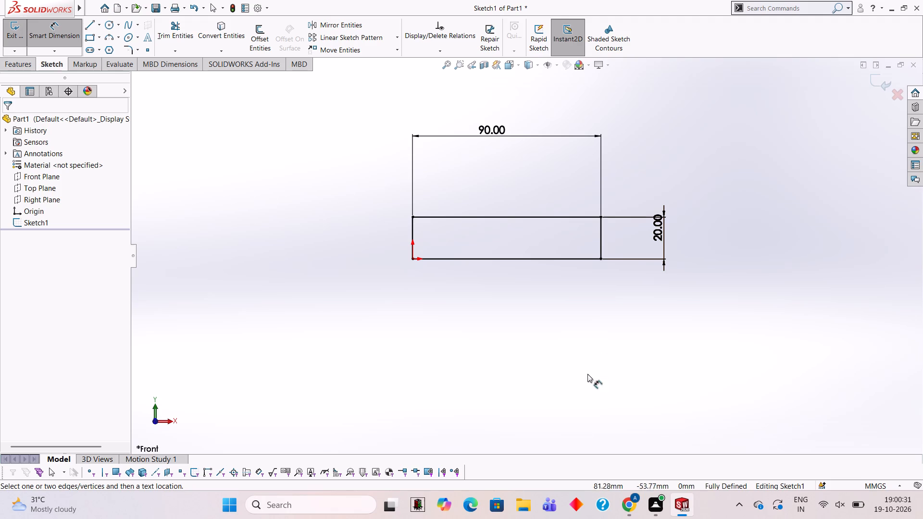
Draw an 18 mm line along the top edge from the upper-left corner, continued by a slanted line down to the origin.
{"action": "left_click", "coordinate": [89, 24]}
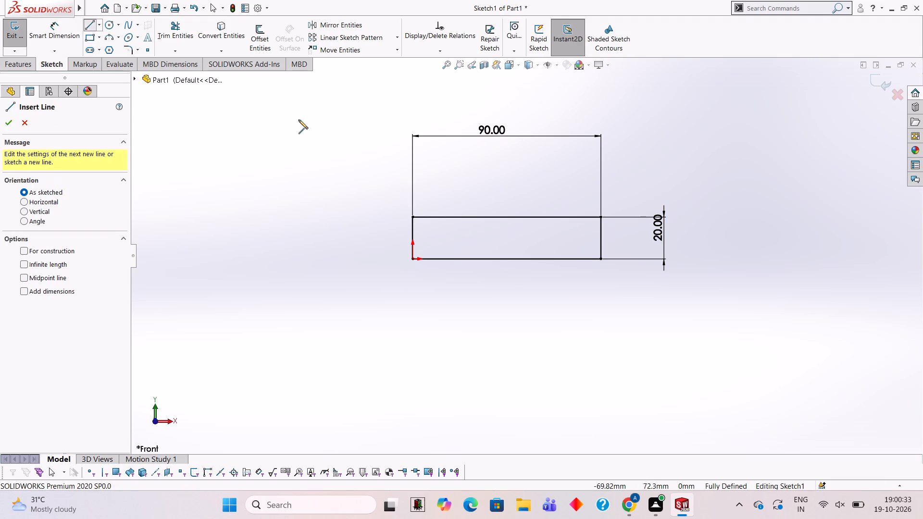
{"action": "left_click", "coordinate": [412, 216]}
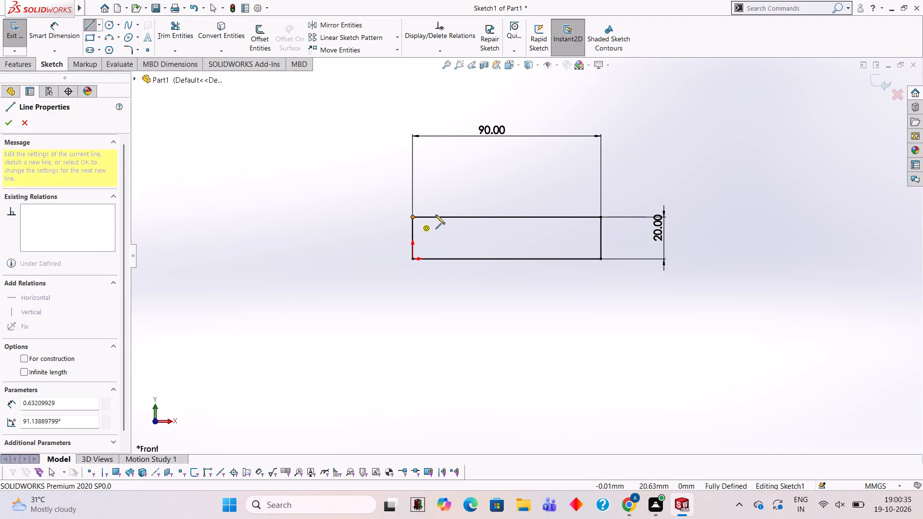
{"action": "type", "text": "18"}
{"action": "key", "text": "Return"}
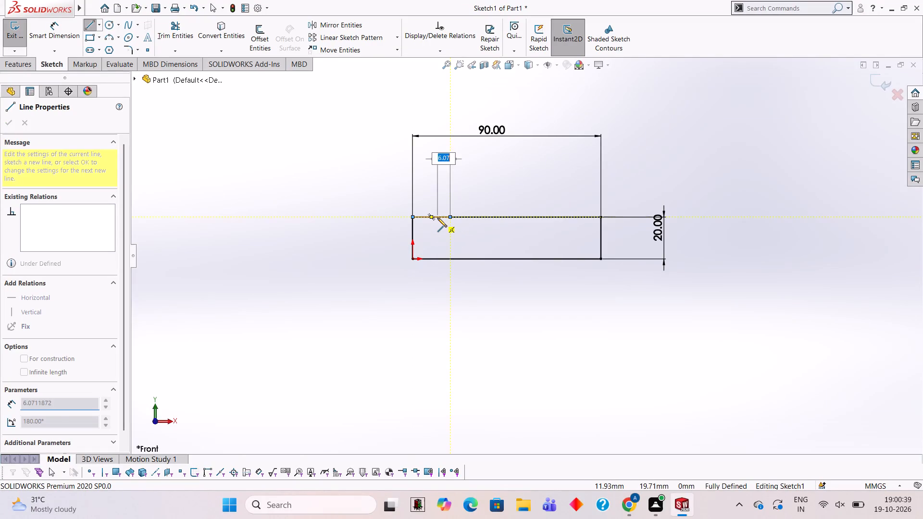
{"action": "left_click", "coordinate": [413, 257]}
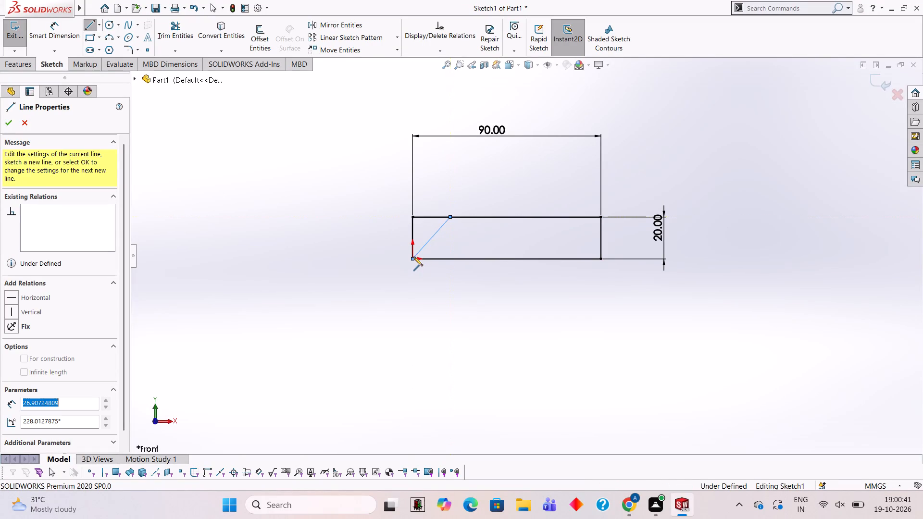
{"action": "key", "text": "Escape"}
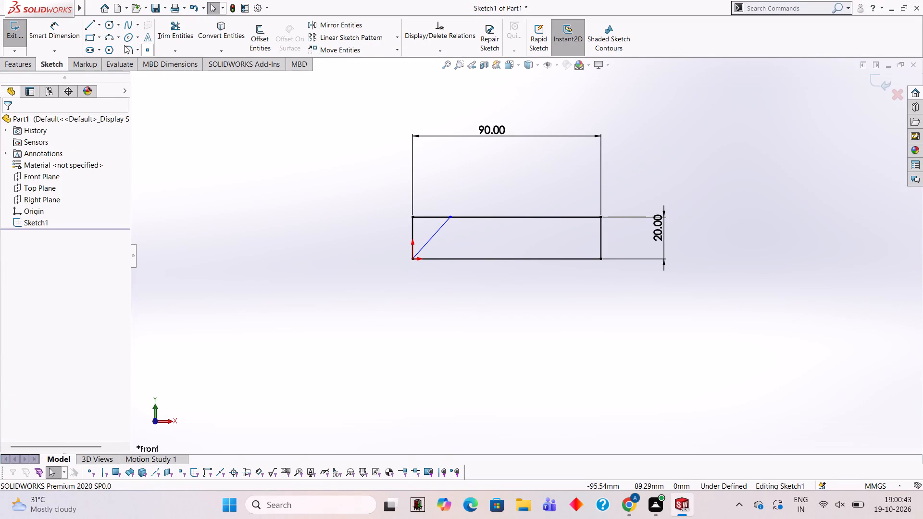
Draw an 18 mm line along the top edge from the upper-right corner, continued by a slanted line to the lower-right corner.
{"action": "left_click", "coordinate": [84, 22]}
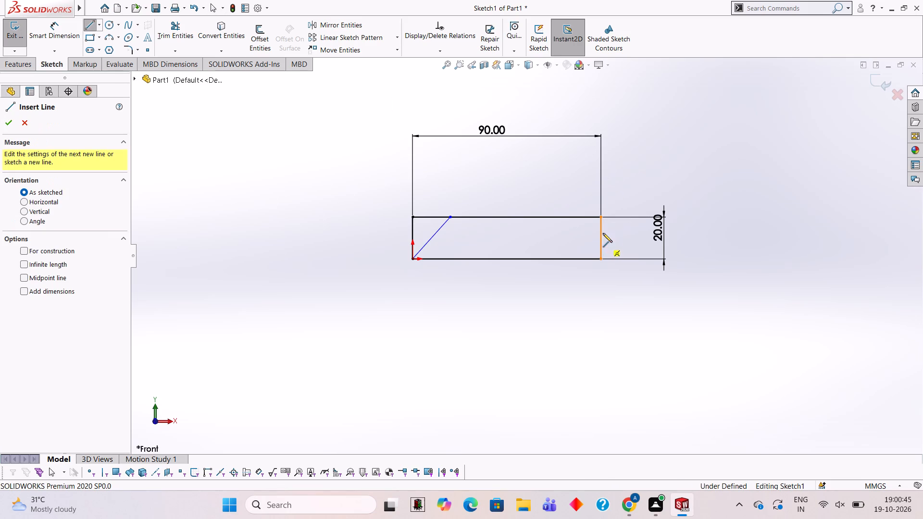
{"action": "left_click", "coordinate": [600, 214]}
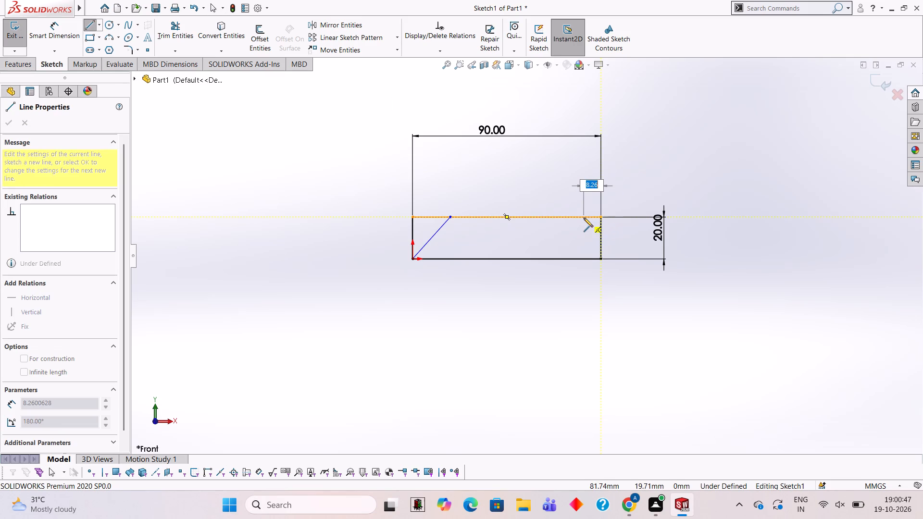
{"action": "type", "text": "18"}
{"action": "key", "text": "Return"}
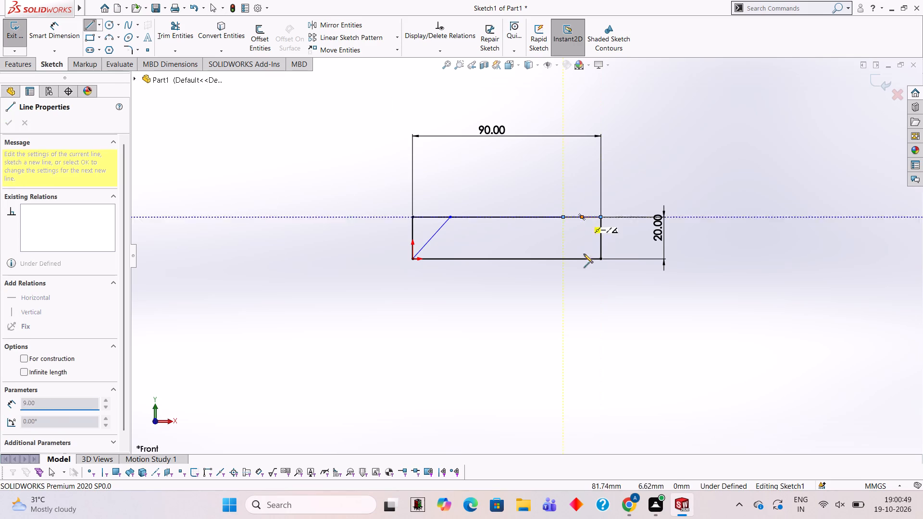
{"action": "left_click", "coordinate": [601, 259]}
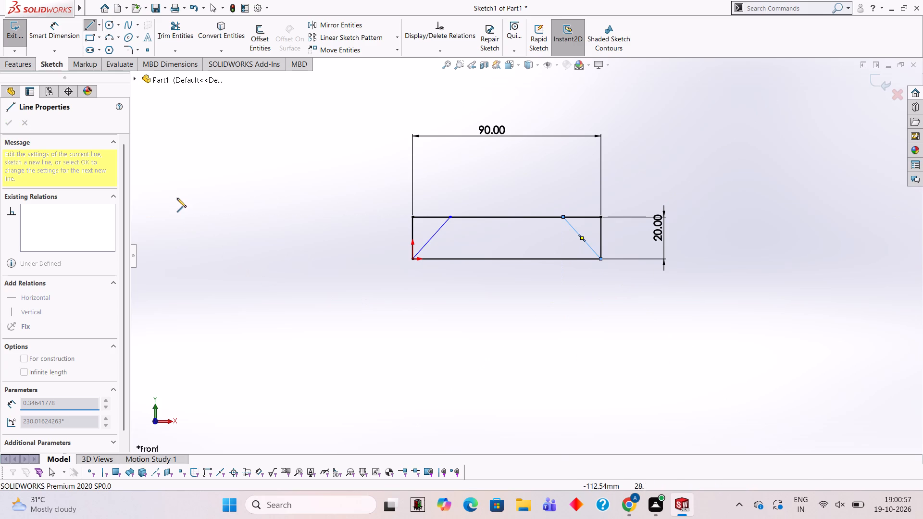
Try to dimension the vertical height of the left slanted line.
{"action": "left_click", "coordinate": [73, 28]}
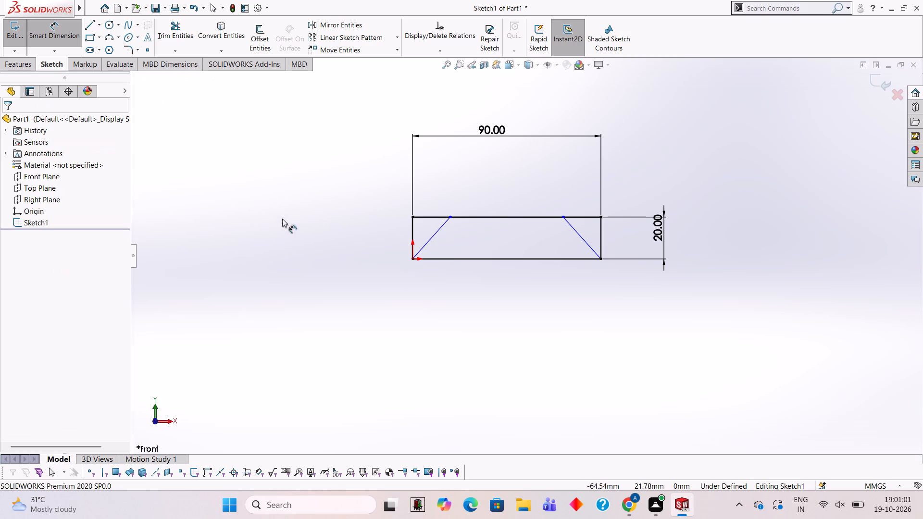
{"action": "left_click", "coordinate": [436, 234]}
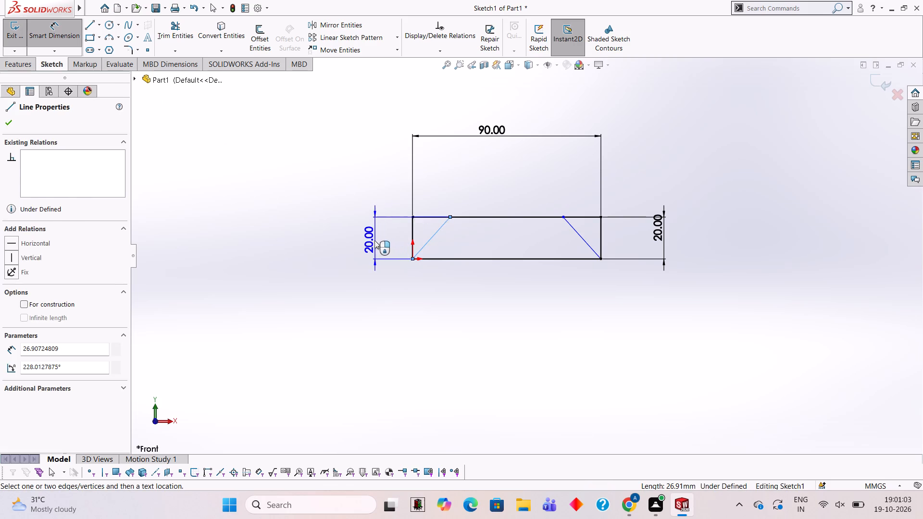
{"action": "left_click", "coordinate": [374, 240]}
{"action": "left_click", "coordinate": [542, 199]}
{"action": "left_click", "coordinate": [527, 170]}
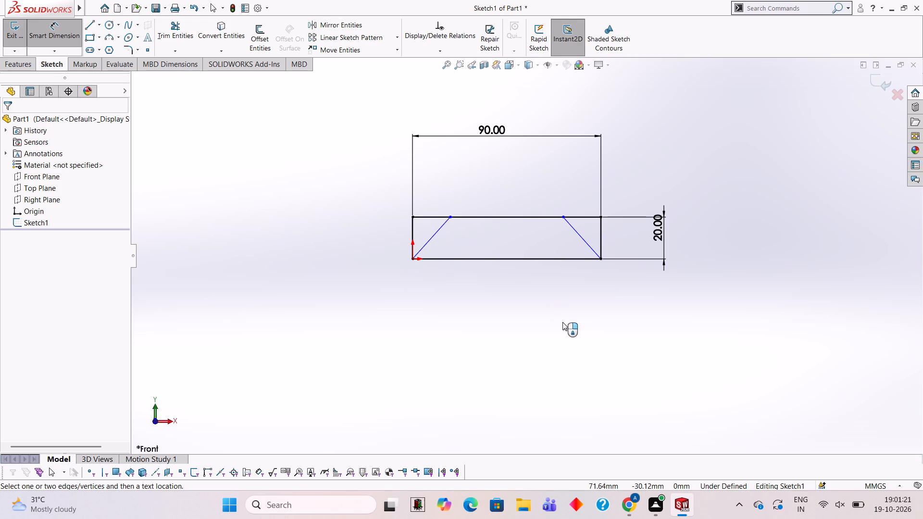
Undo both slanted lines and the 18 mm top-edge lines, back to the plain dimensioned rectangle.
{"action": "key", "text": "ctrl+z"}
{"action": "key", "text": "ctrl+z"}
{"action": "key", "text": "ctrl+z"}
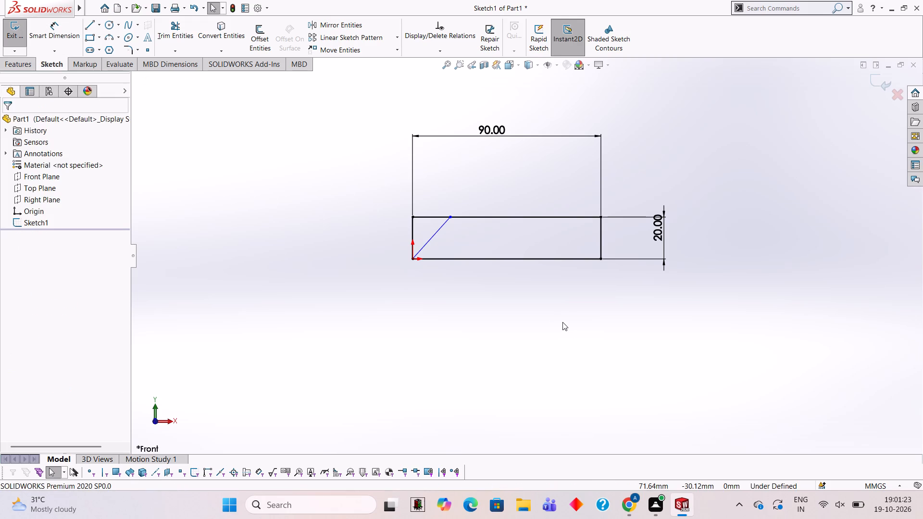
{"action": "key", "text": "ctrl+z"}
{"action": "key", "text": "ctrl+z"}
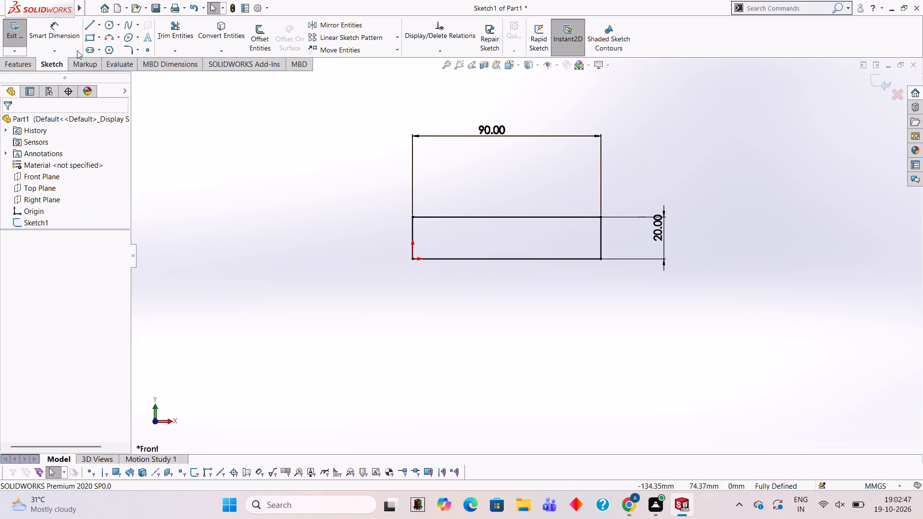
Extrude the rectangle sketch as a blind boss 60 mm deep.
{"action": "left_click", "coordinate": [23, 62]}
{"action": "left_click", "coordinate": [18, 41]}
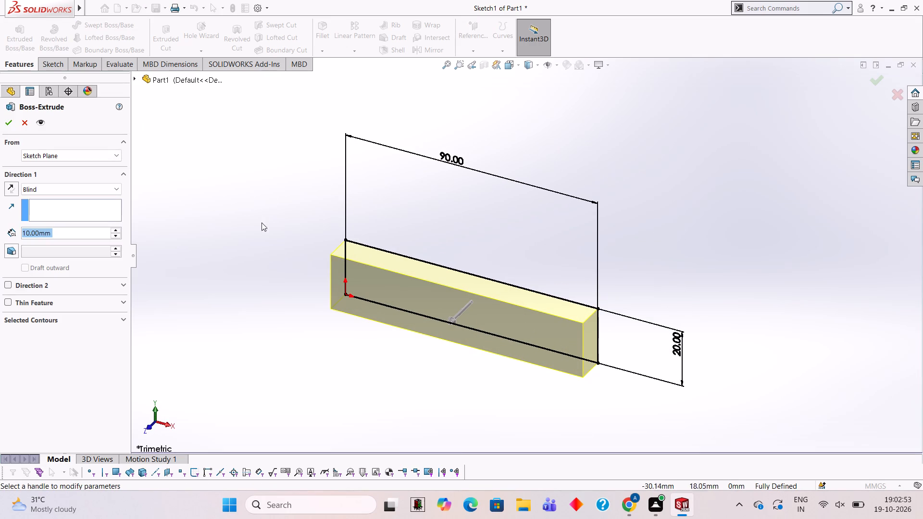
{"action": "type", "text": "60"}
{"action": "key", "text": "Return"}
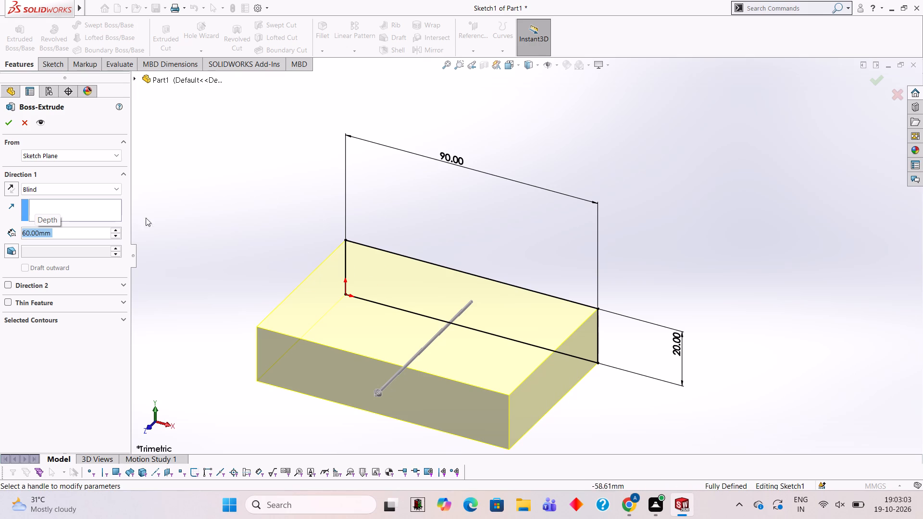
{"action": "left_click", "coordinate": [11, 127]}
{"action": "left_click", "coordinate": [290, 203]}
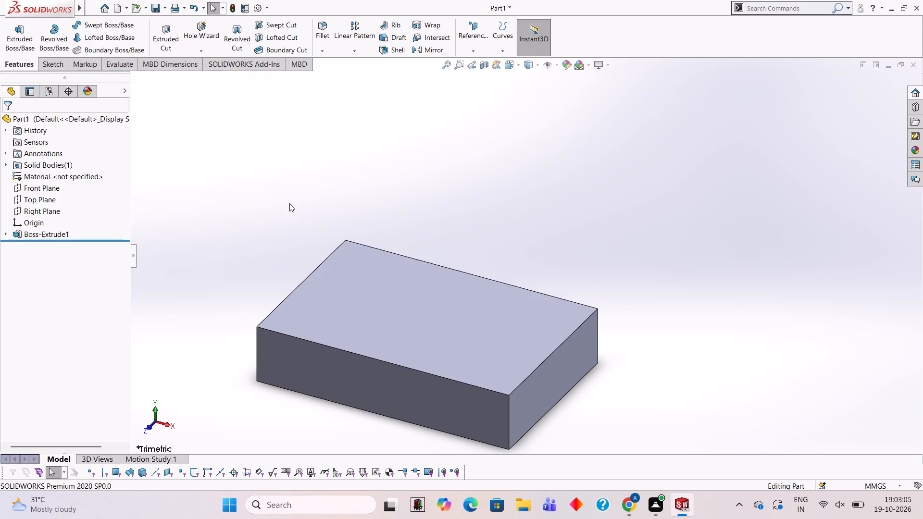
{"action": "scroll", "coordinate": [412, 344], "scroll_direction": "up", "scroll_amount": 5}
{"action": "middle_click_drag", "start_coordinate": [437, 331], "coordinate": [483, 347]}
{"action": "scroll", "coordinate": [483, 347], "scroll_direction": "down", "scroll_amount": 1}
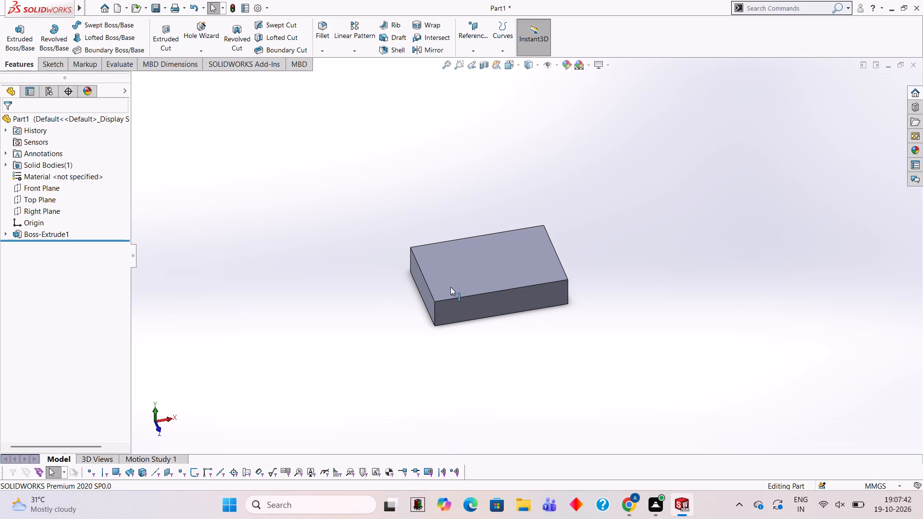
Start a new sketch on the block's 90 by 20 mm front face and view the face straight on.
{"action": "left_click", "coordinate": [612, 309]}
{"action": "middle_click_drag", "start_coordinate": [612, 309], "coordinate": [588, 275]}
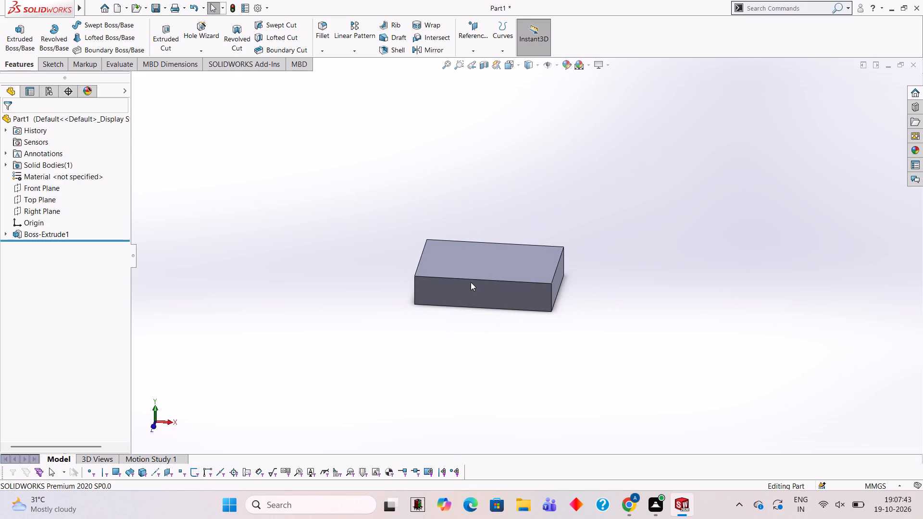
{"action": "left_click", "coordinate": [485, 296]}
{"action": "left_click", "coordinate": [526, 267]}
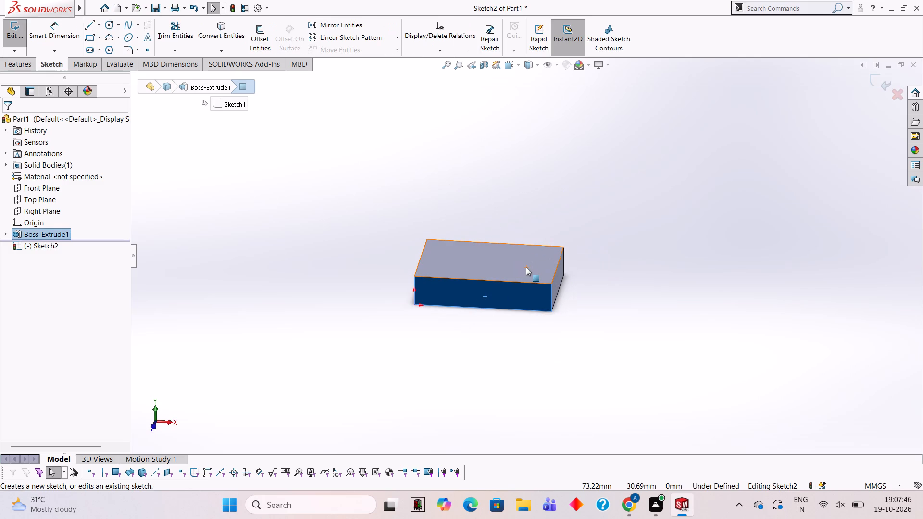
{"action": "key", "text": "ctrl+8"}
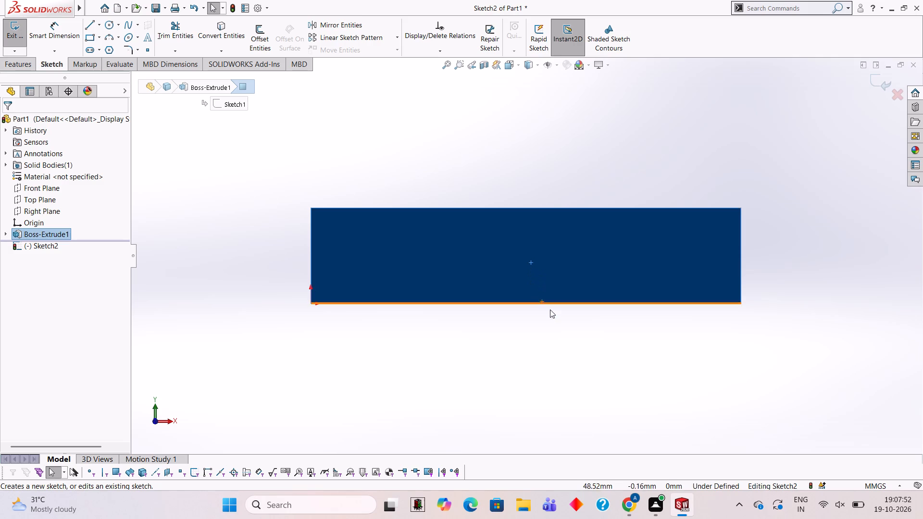
{"action": "scroll", "coordinate": [549, 185], "scroll_direction": "up", "scroll_amount": 1}
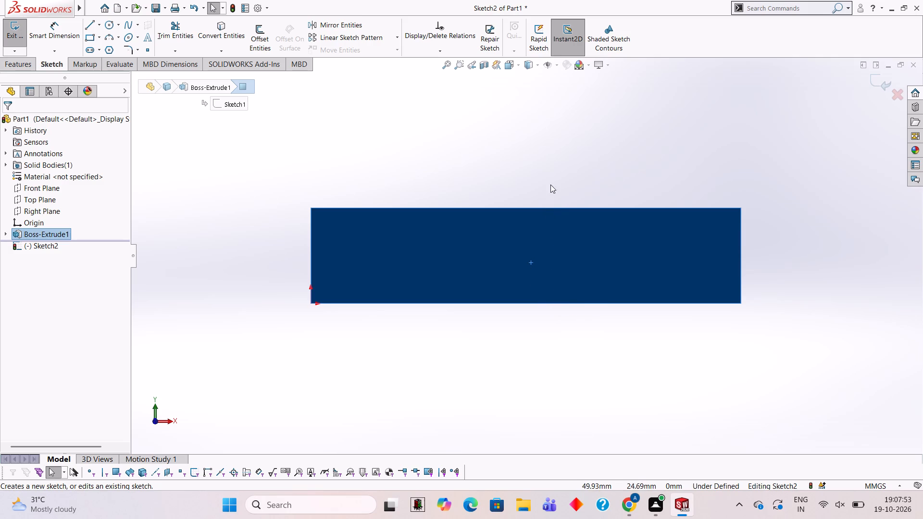
{"action": "scroll", "coordinate": [550, 185], "scroll_direction": "up", "scroll_amount": 1}
{"action": "scroll", "coordinate": [551, 184], "scroll_direction": "down", "scroll_amount": 1}
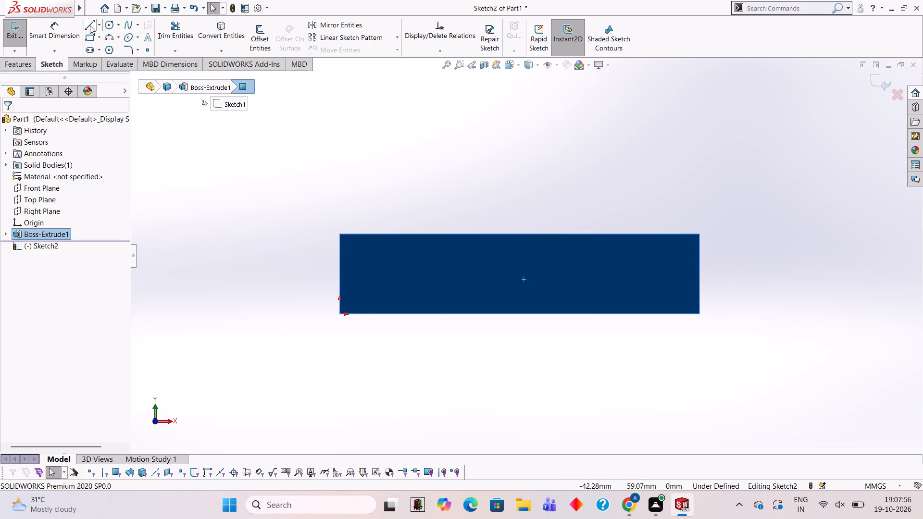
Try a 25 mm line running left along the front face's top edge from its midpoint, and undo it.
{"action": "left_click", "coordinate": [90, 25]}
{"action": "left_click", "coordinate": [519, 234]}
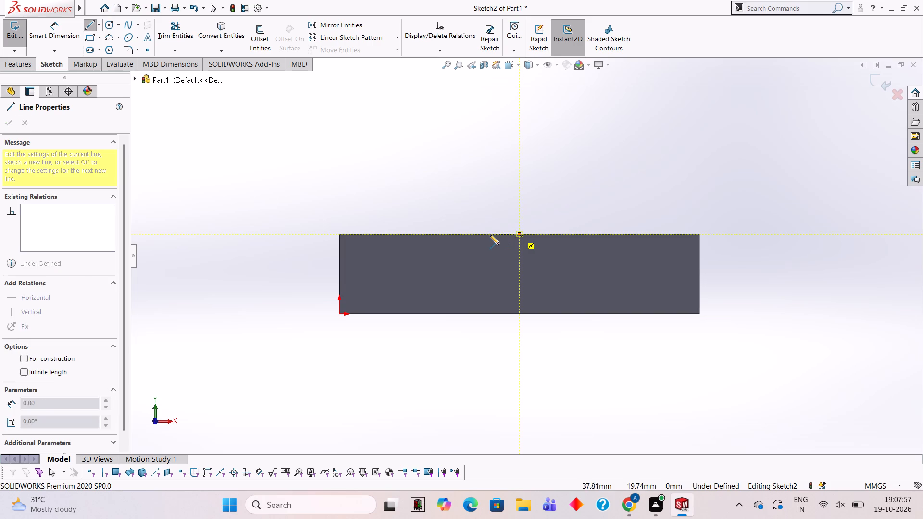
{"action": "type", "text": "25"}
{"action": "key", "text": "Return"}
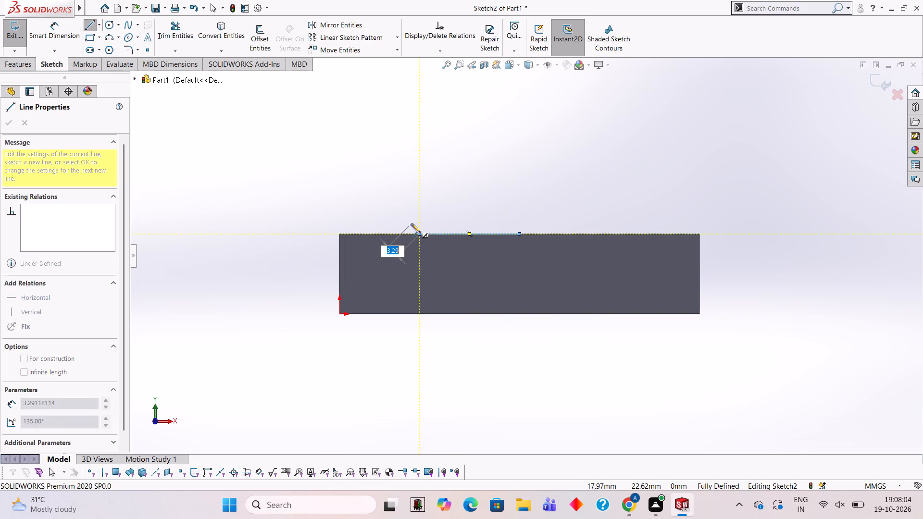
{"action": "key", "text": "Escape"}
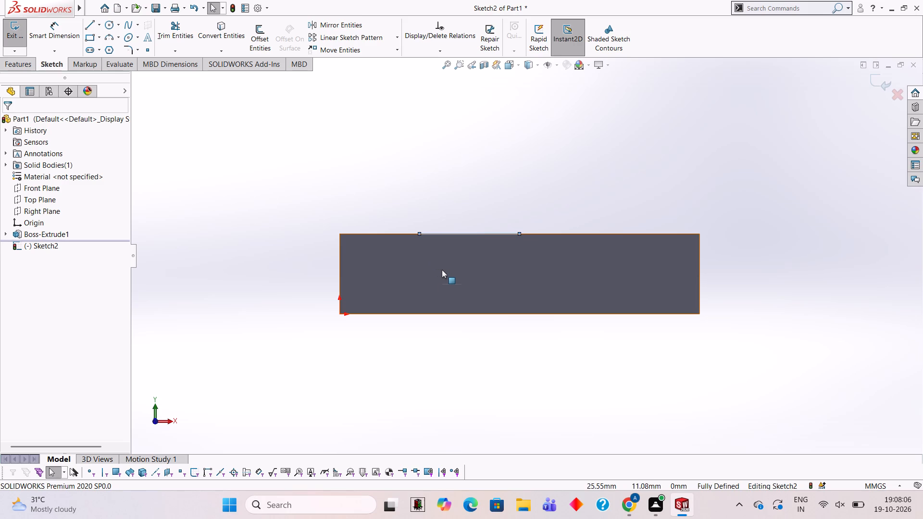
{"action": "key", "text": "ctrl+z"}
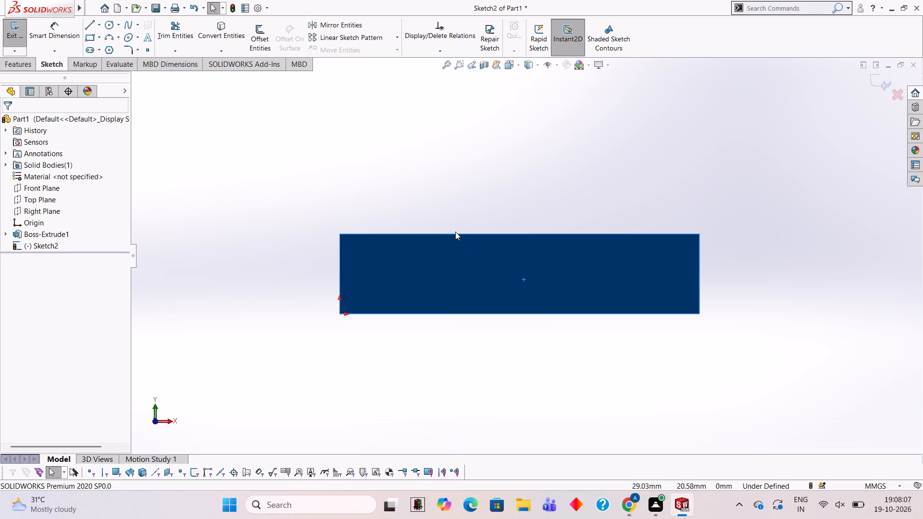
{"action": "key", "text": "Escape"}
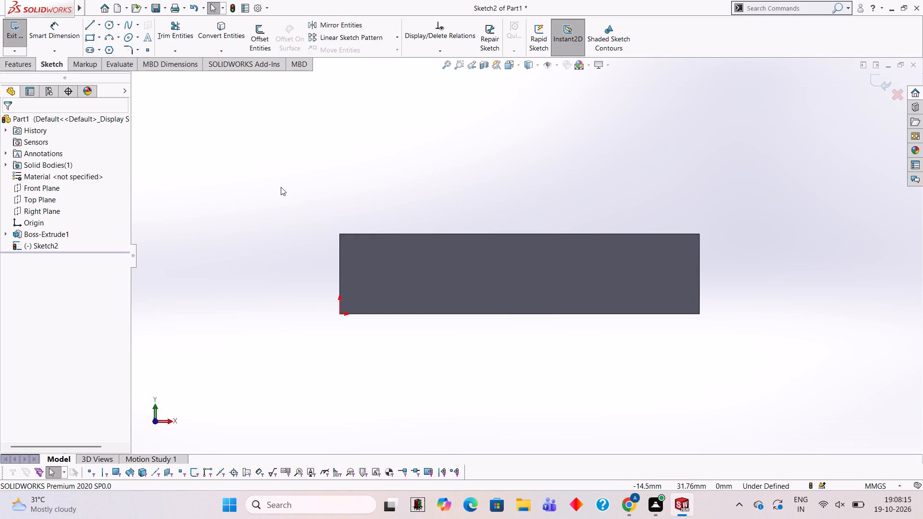
Draw connected lines from the top edge's midpoint: 35 mm vertically up, 25 mm horizontally left, and a slant to the face's lower-left corner.
{"action": "left_click", "coordinate": [88, 25]}
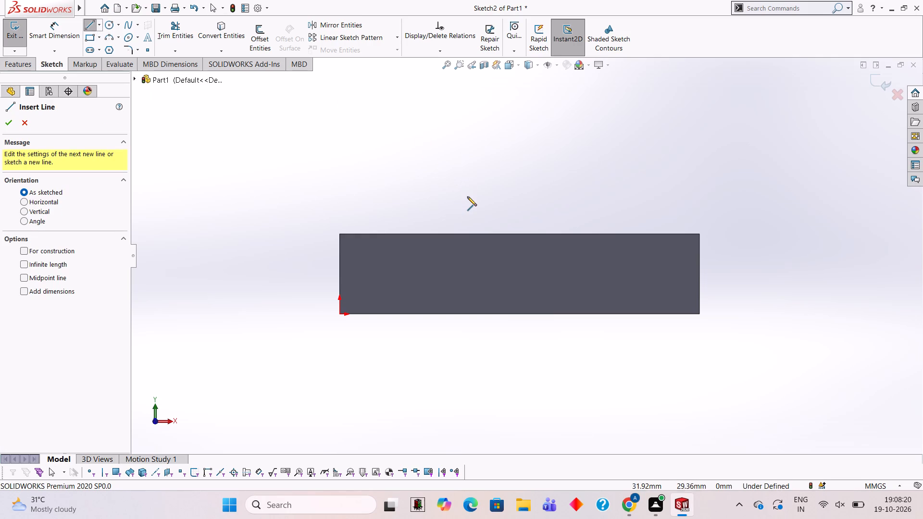
{"action": "left_click", "coordinate": [519, 233]}
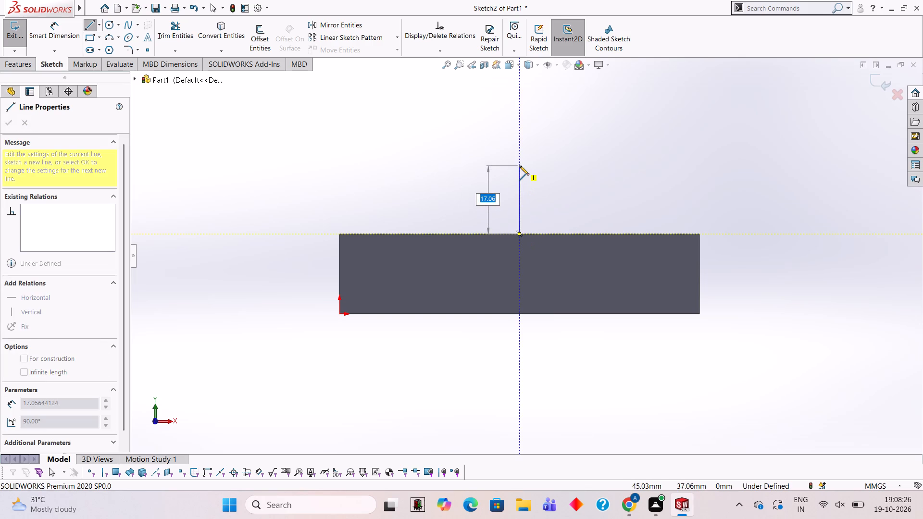
{"action": "type", "text": "35"}
{"action": "key", "text": "Return"}
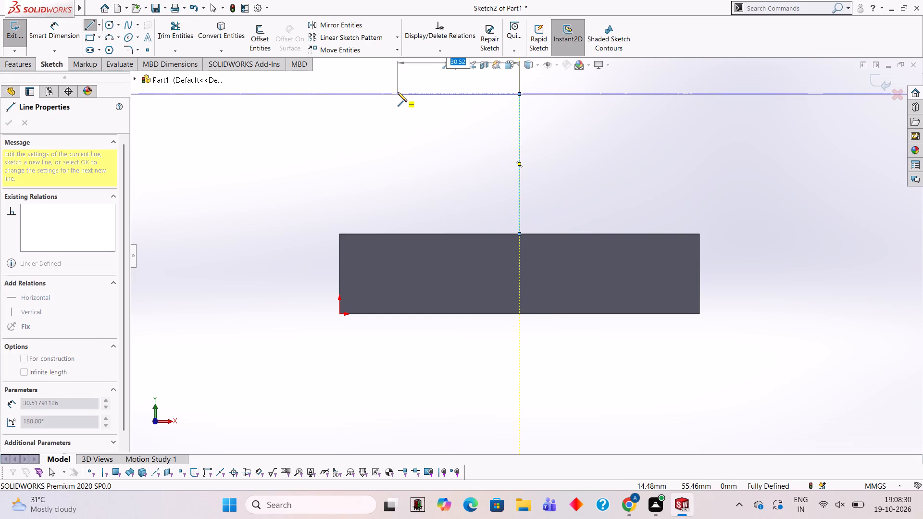
{"action": "type", "text": "25"}
{"action": "key", "text": "Return"}
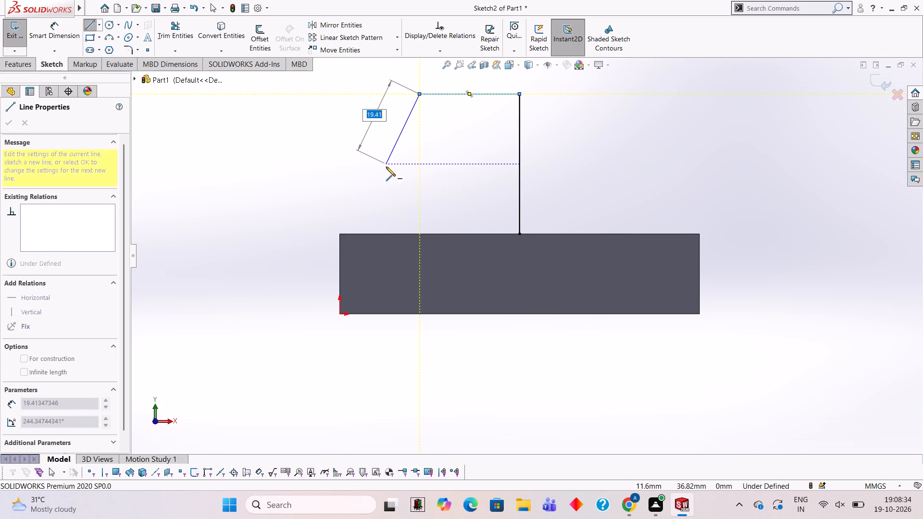
{"action": "left_click", "coordinate": [339, 313]}
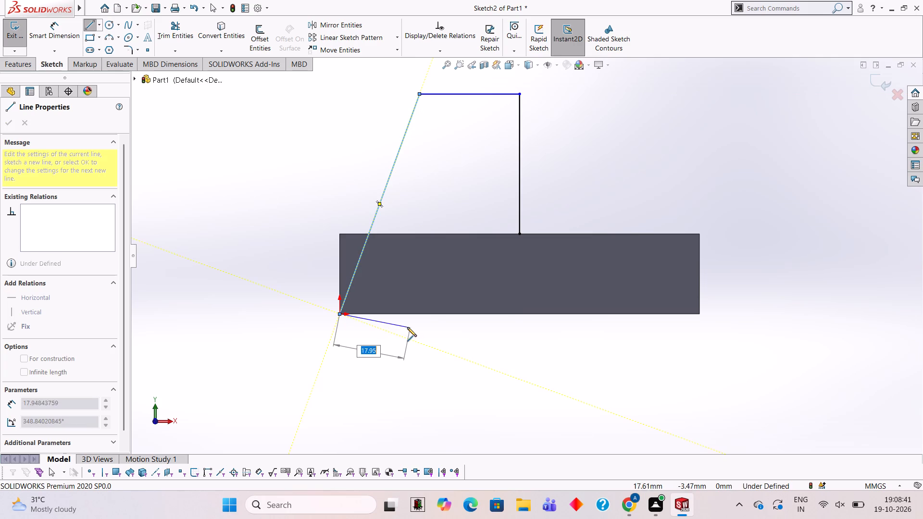
{"action": "key", "text": "Escape"}
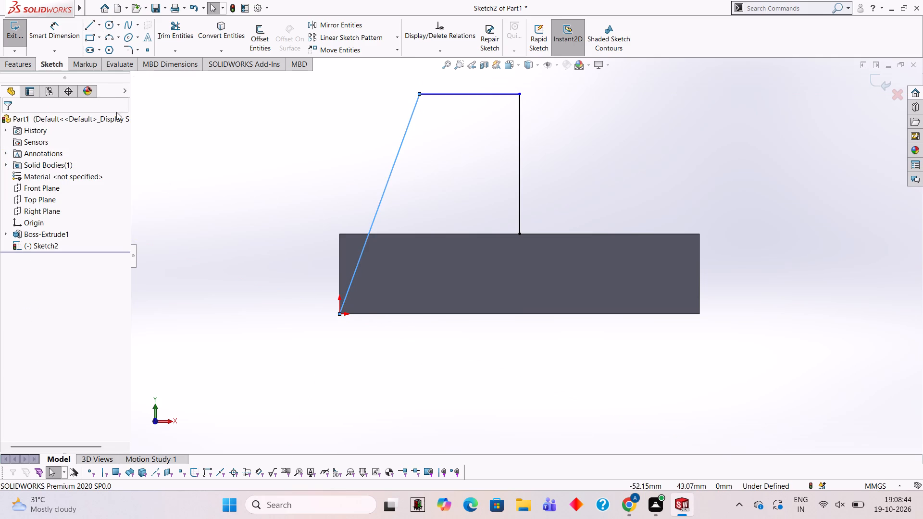
Draw a 25 mm horizontal line right from the vertical line's upper end, continued by a slanted line to the face's lower-right corner.
{"action": "left_click", "coordinate": [87, 20]}
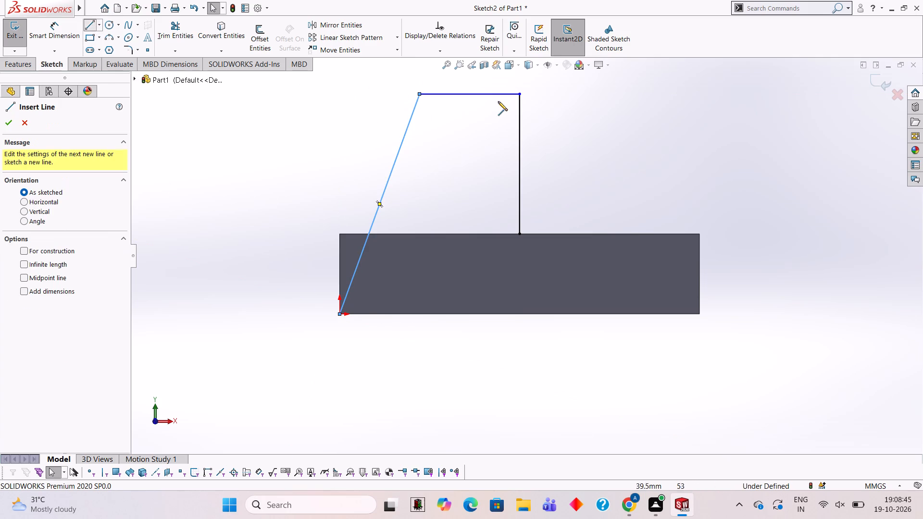
{"action": "left_click", "coordinate": [521, 94]}
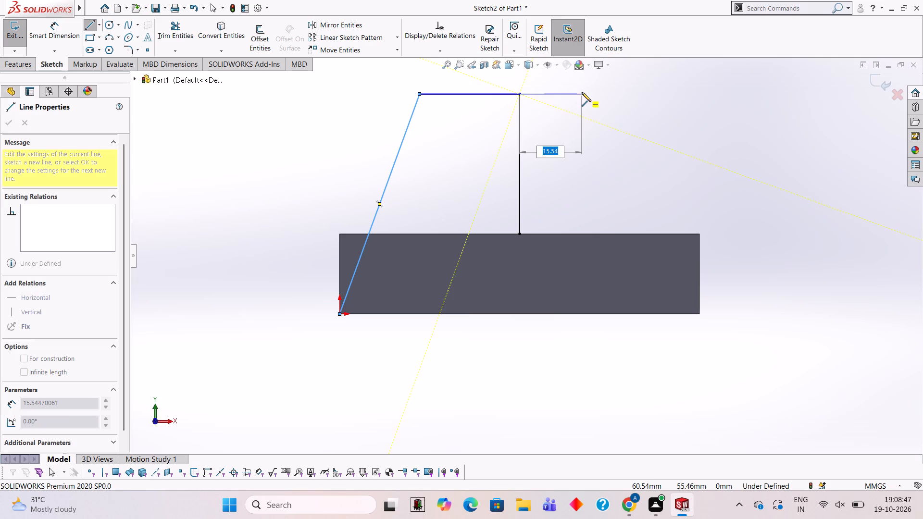
{"action": "type", "text": "25"}
{"action": "key", "text": "Return"}
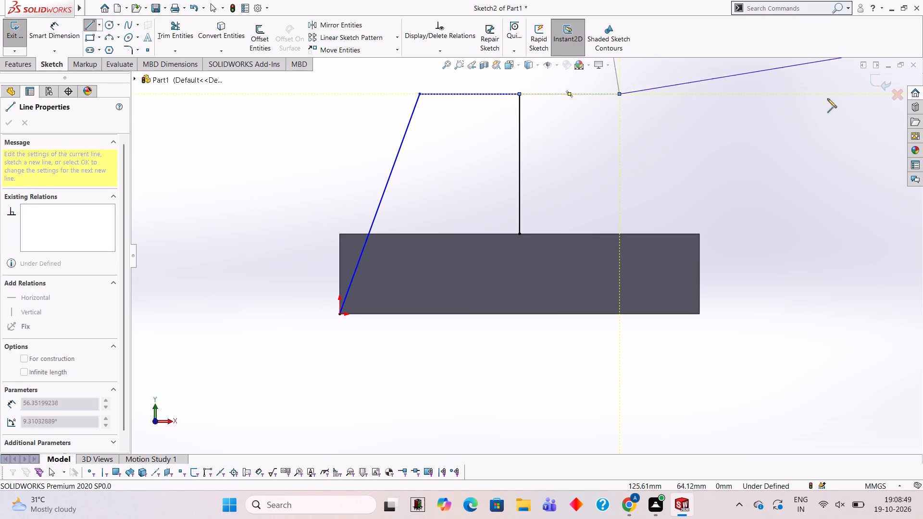
{"action": "left_click", "coordinate": [699, 313]}
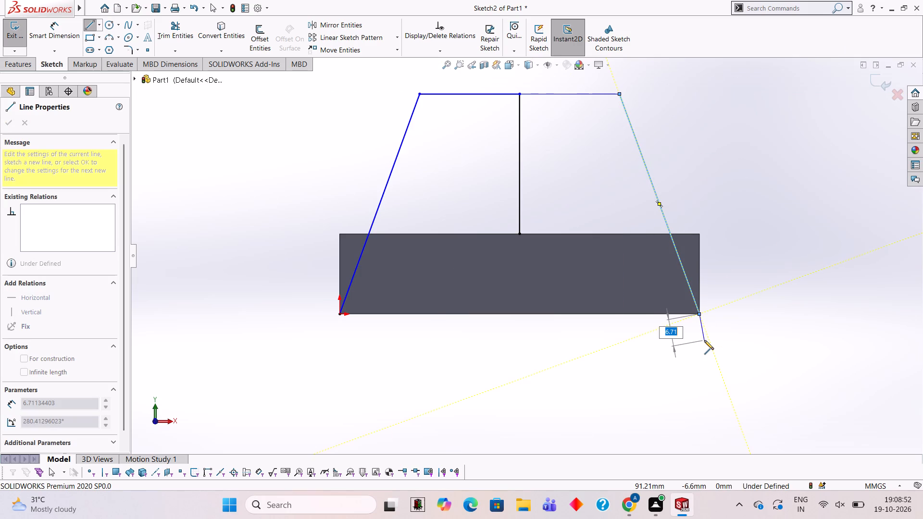
{"action": "key", "text": "Escape"}
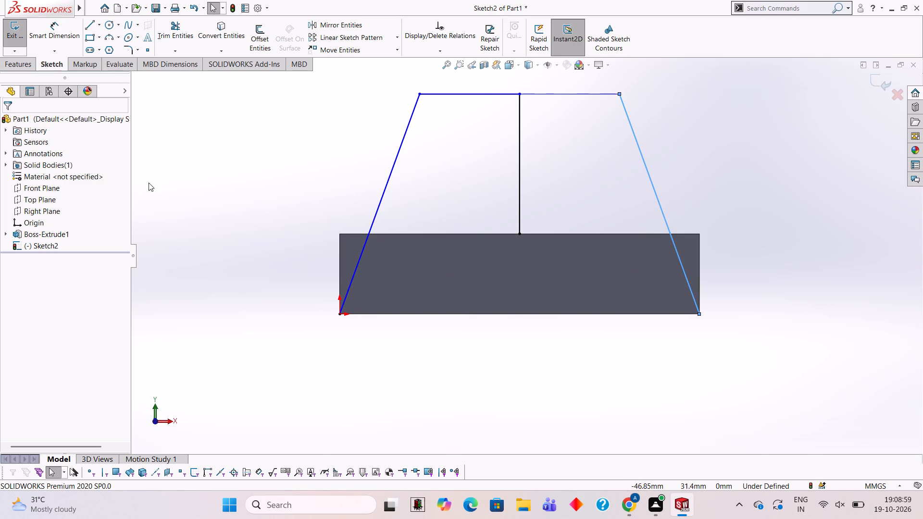
Draw a horizontal line along the face's top edge from its midpoint to just beyond the right corner.
{"action": "left_click", "coordinate": [90, 23]}
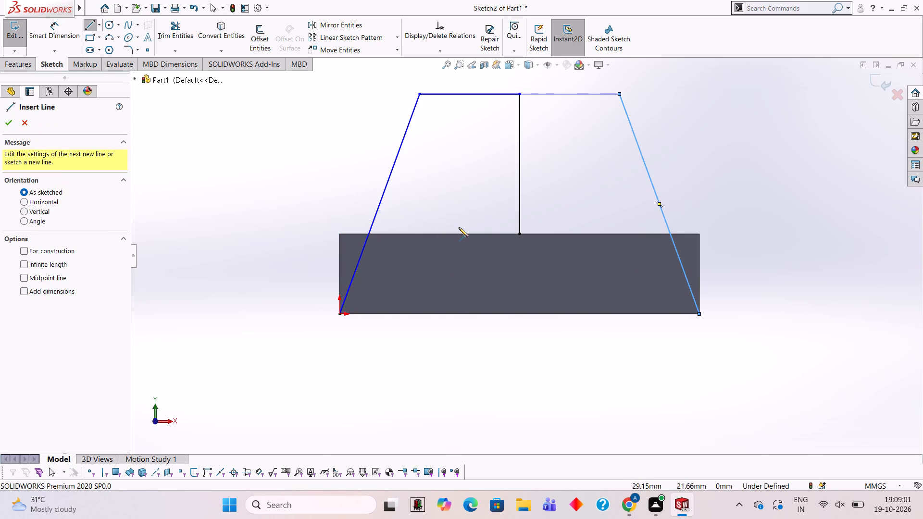
{"action": "left_click", "coordinate": [519, 234]}
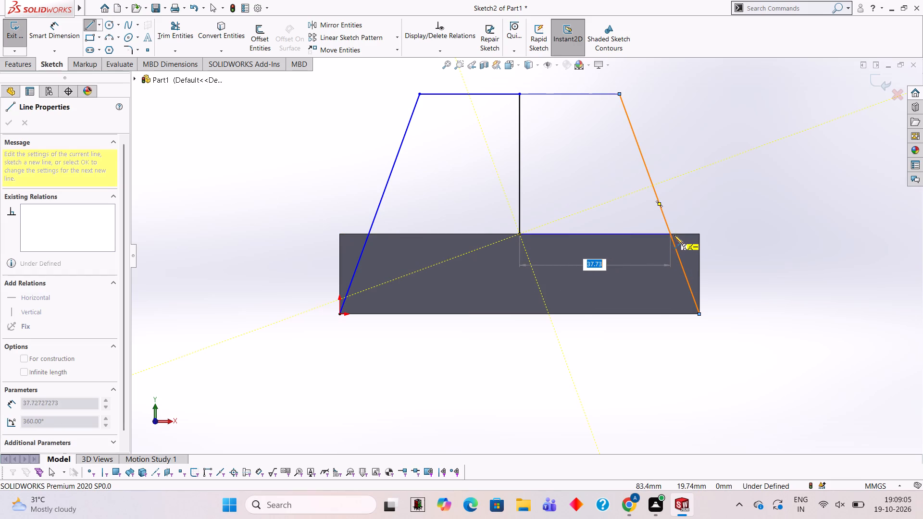
{"action": "left_click", "coordinate": [712, 233]}
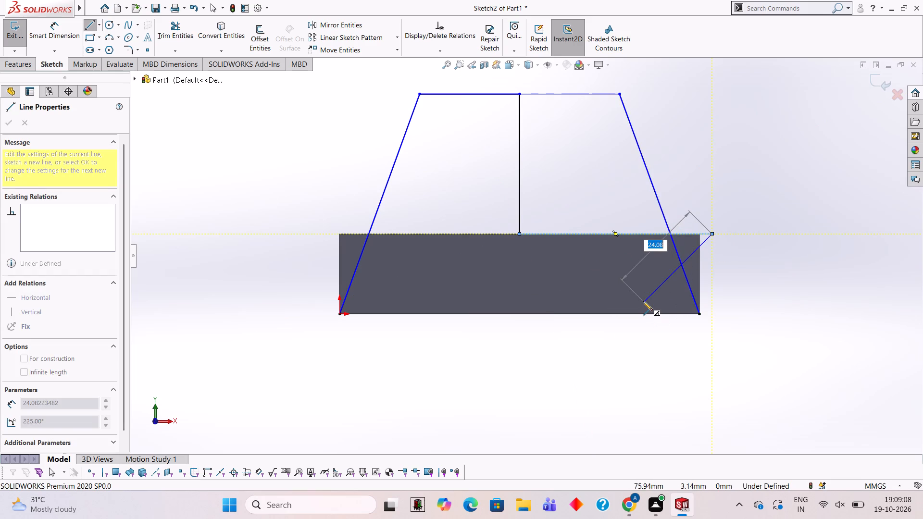
{"action": "key", "text": "Escape"}
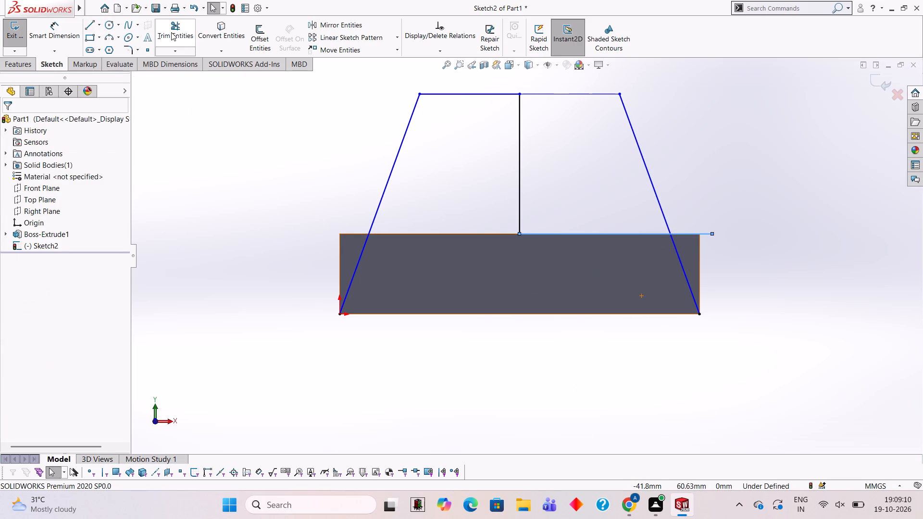
Trim away the vertical centre line between the top edge's midpoint and the upper horizontal line.
{"action": "left_click", "coordinate": [171, 32]}
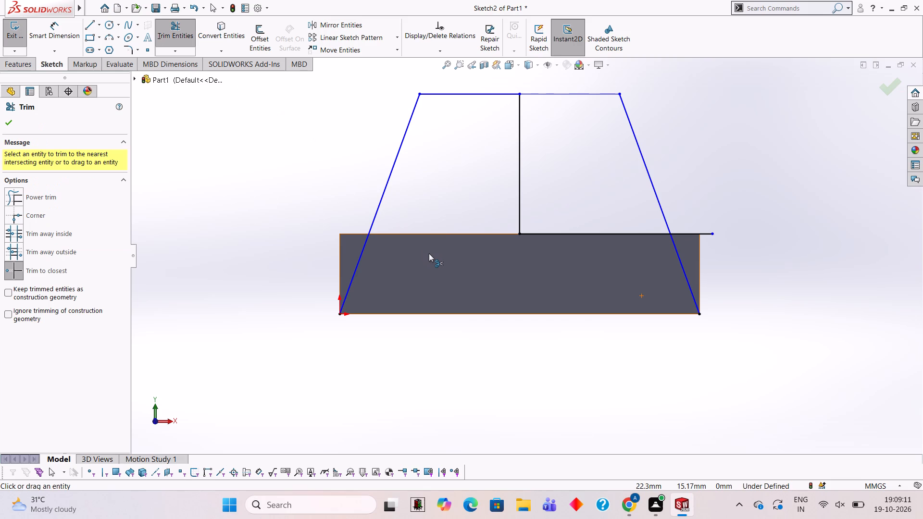
{"action": "left_click", "coordinate": [518, 233]}
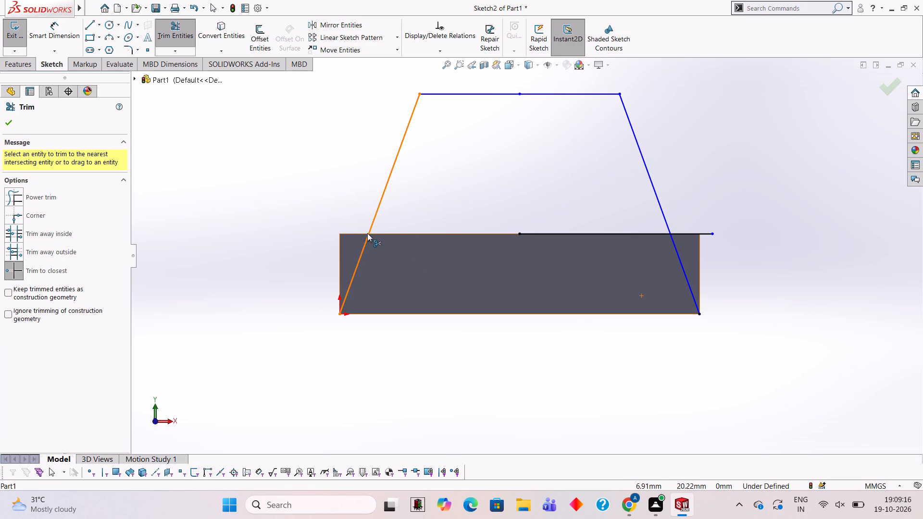
Draw a 45 mm horizontal line along the top edge from its midpoint to the face's upper-left corner.
{"action": "left_click", "coordinate": [85, 28]}
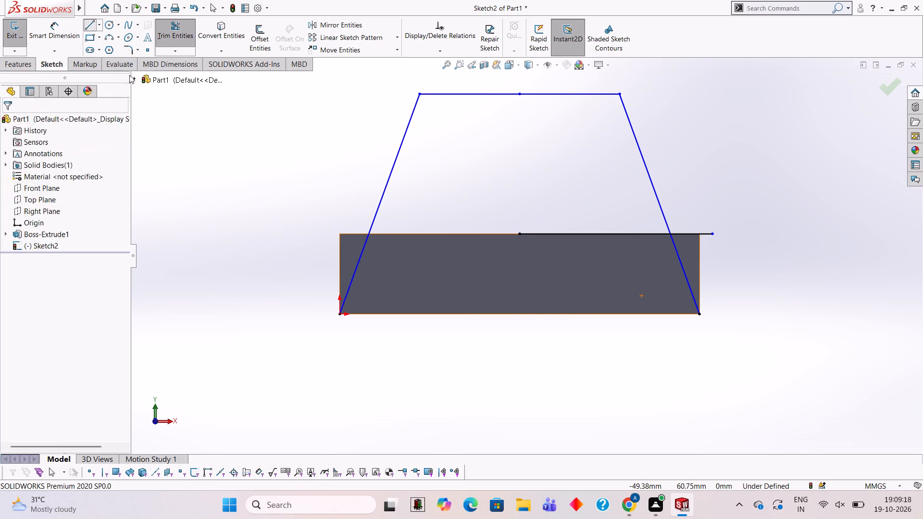
{"action": "left_click", "coordinate": [517, 234]}
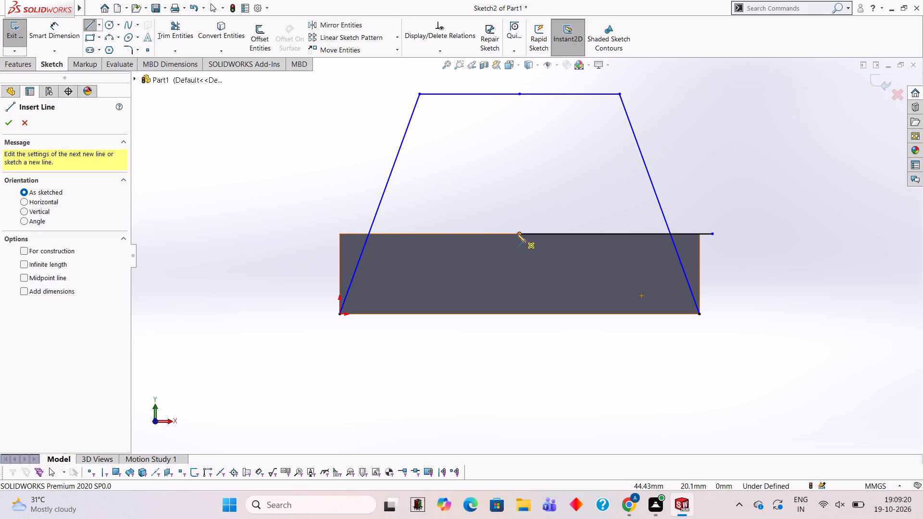
{"action": "left_click", "coordinate": [338, 235]}
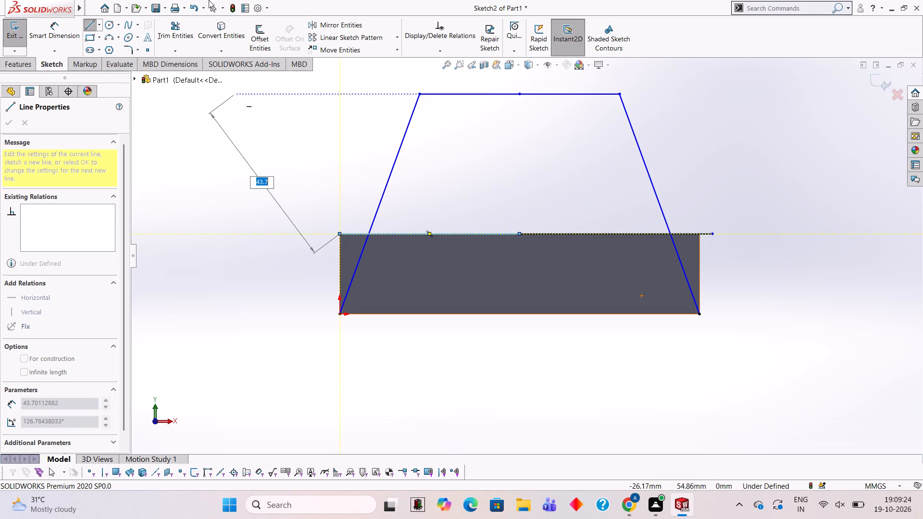
Trim both slanted lines below the top edge and the base line's overhangs beyond them, leaving a closed trapezoid.
{"action": "left_click", "coordinate": [193, 28]}
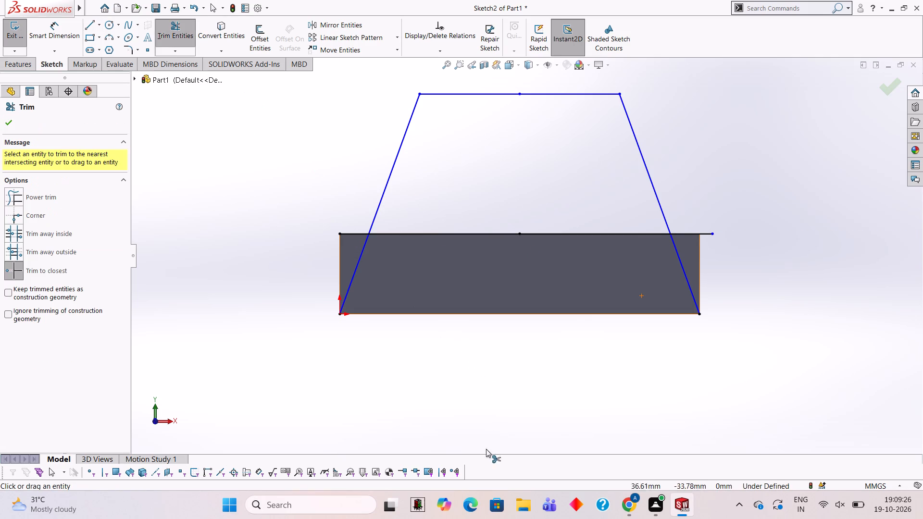
{"action": "left_click", "coordinate": [348, 288]}
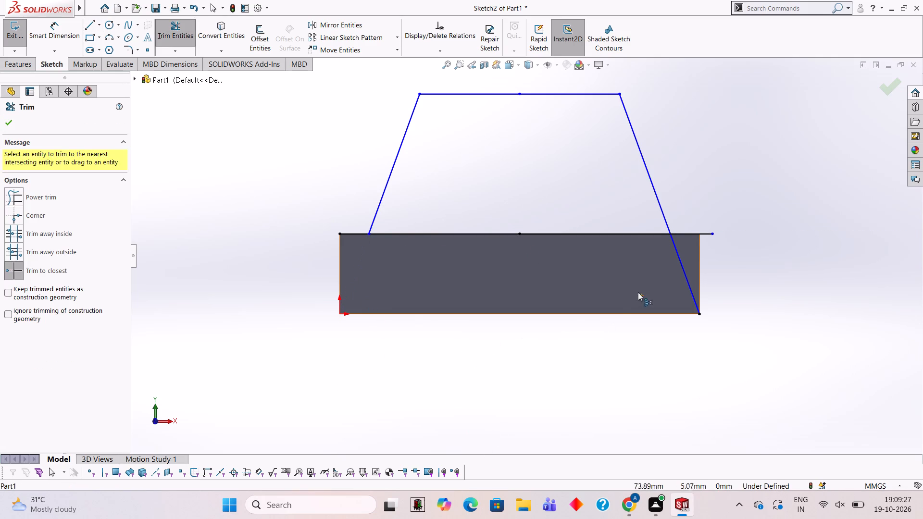
{"action": "left_click", "coordinate": [685, 279]}
{"action": "left_click", "coordinate": [700, 233]}
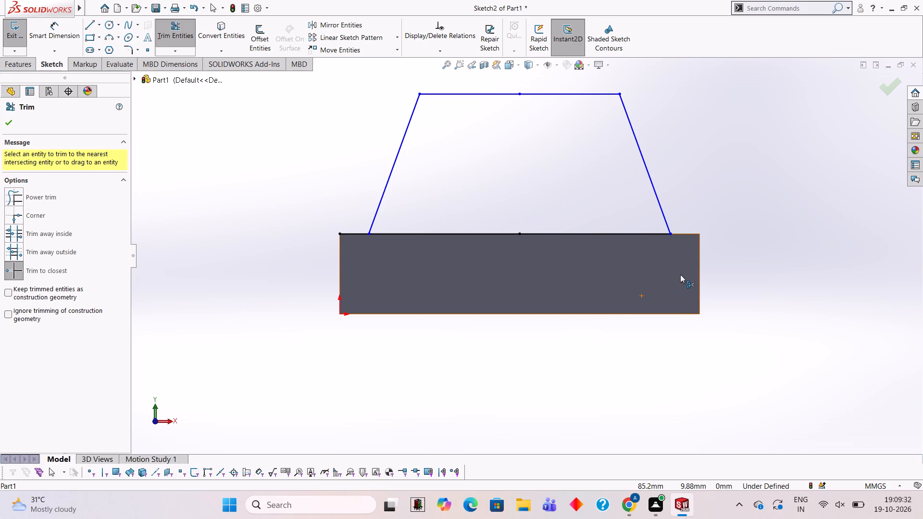
{"action": "left_click", "coordinate": [347, 234]}
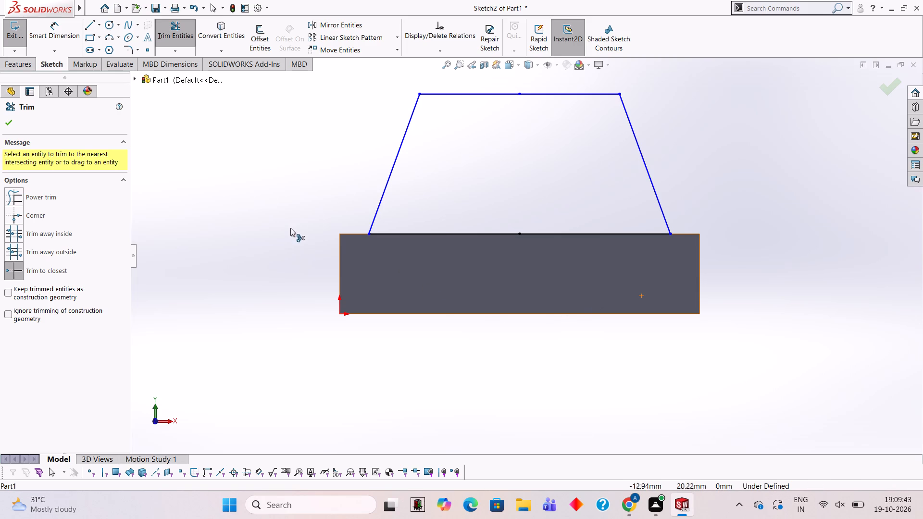
{"action": "middle_click_drag", "start_coordinate": [293, 221], "coordinate": [311, 341]}
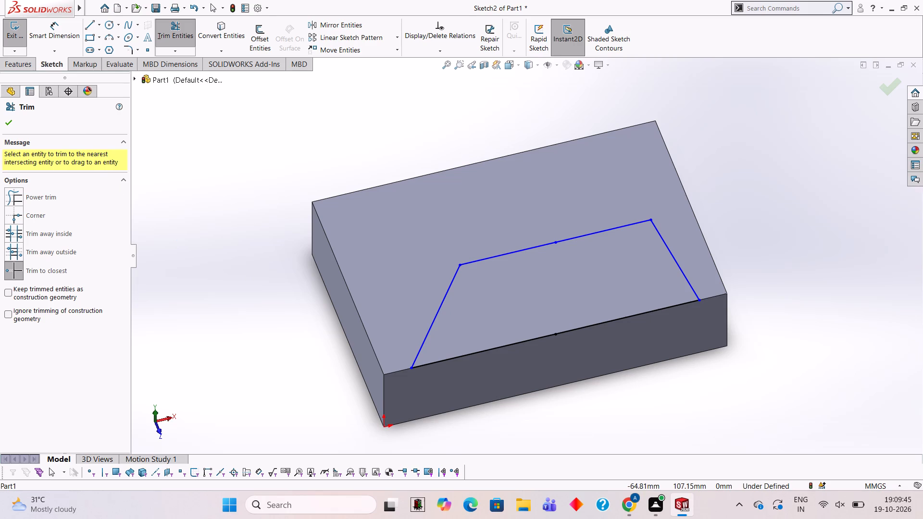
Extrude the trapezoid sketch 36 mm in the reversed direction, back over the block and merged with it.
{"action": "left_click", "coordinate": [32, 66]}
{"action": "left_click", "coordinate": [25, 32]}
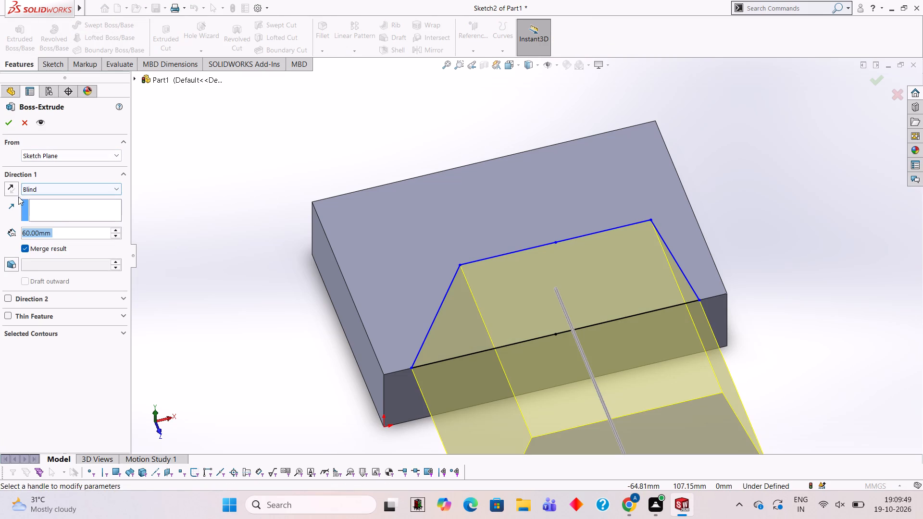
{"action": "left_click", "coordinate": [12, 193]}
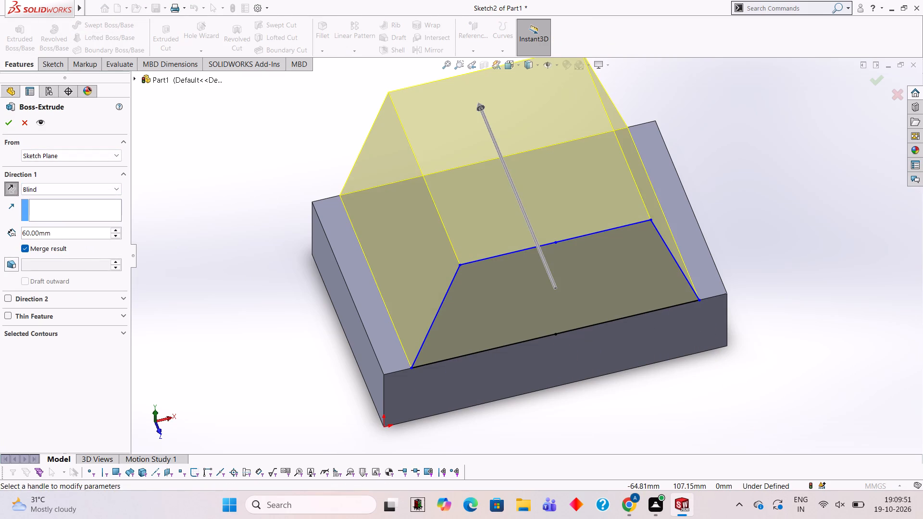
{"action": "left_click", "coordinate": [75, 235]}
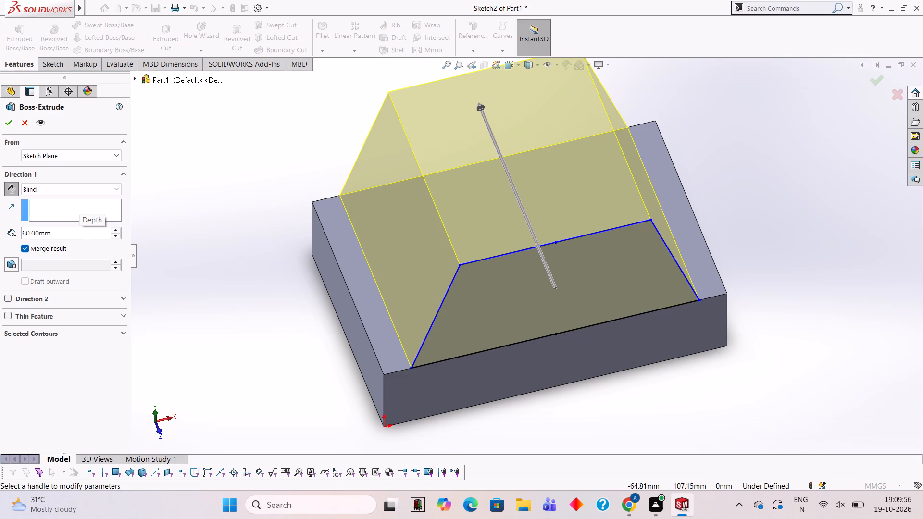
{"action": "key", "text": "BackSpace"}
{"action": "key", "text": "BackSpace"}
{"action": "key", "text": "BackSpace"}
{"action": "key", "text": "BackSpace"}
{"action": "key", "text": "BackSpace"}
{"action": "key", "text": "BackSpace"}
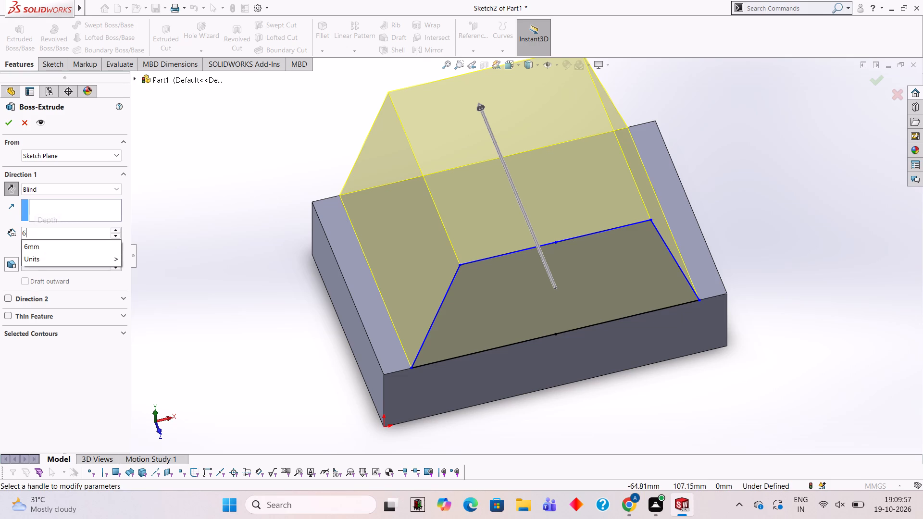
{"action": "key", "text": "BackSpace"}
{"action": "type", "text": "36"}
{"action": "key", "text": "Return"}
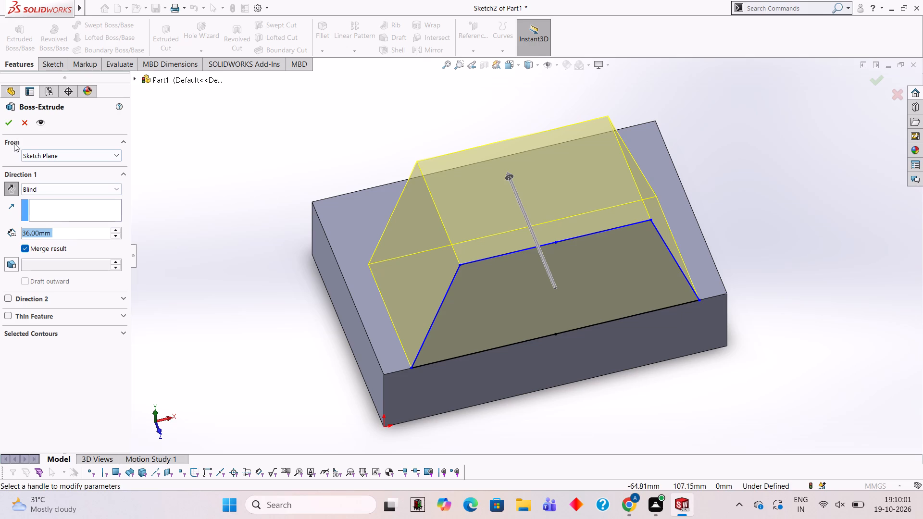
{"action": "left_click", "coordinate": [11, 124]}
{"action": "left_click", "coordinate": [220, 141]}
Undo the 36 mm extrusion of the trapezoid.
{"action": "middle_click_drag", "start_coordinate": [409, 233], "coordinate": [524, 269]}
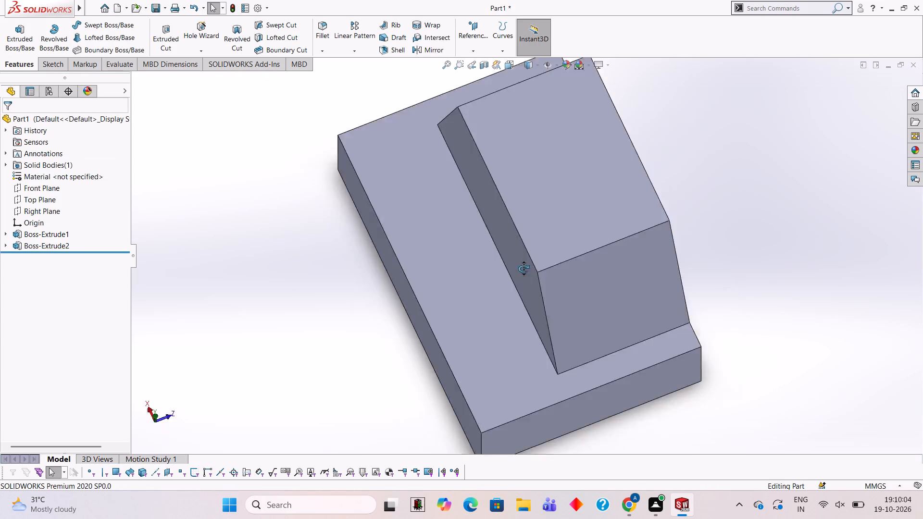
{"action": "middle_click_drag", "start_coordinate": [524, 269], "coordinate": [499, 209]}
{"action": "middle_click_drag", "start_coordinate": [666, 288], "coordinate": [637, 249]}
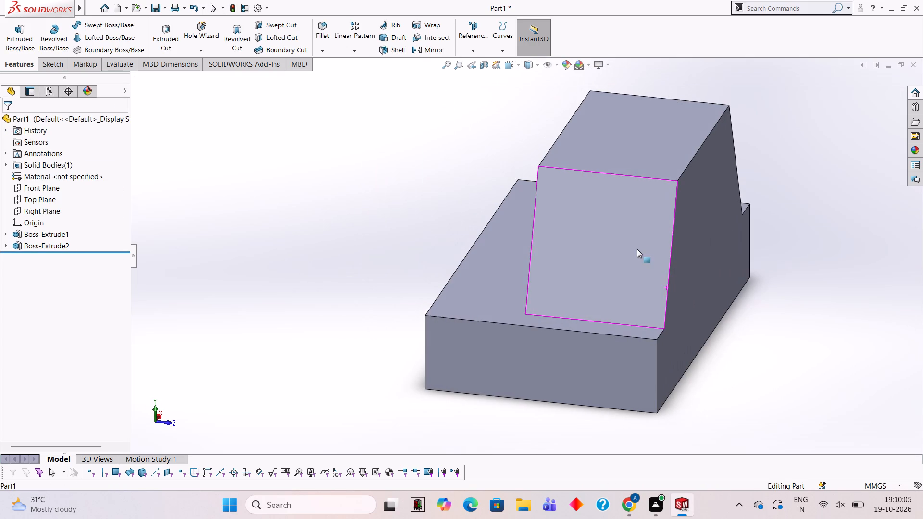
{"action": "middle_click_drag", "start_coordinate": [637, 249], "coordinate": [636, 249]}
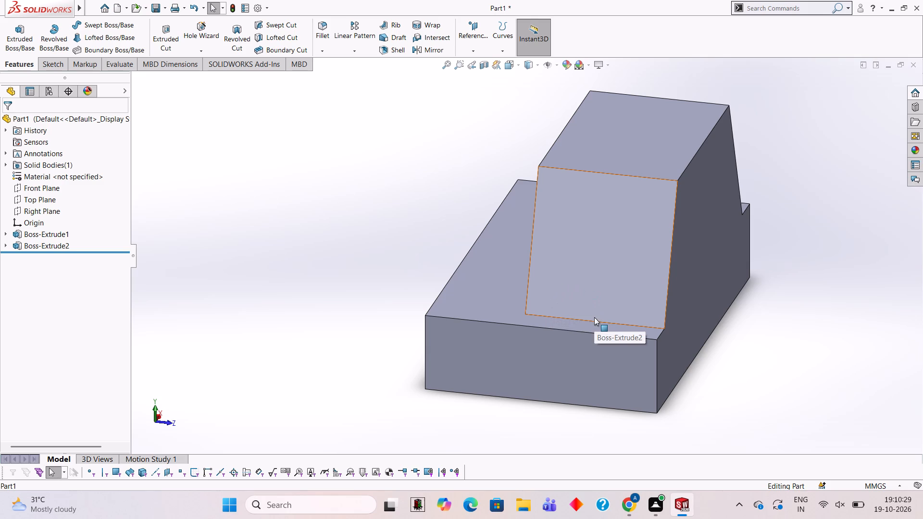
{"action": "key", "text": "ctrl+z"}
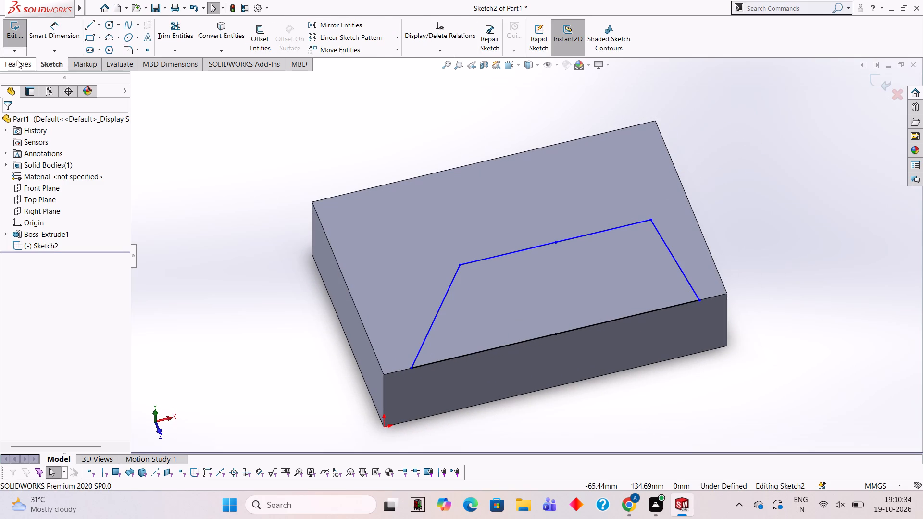
Extrude the trapezoid sketch 42 mm in the reversed direction, back over the block and merged with it.
{"action": "left_click", "coordinate": [17, 60]}
{"action": "left_click", "coordinate": [21, 37]}
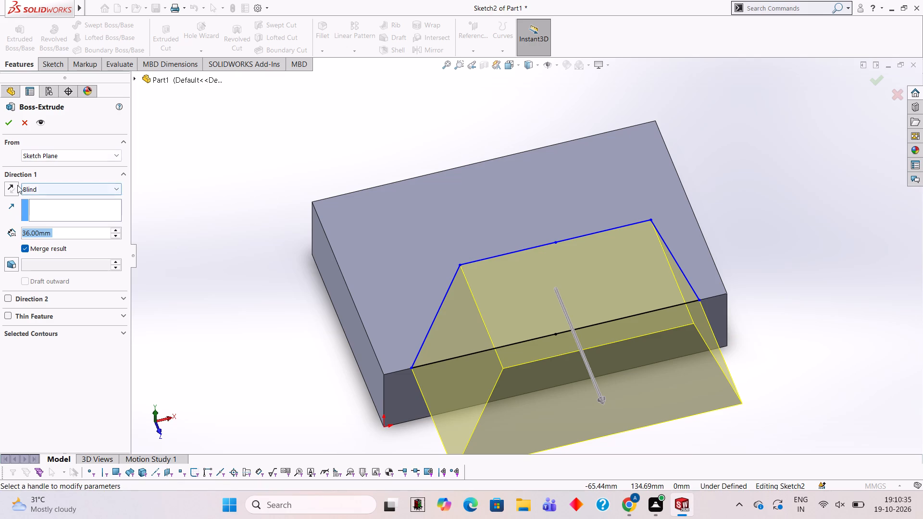
{"action": "left_click", "coordinate": [10, 184]}
{"action": "left_click", "coordinate": [57, 232]}
{"action": "key", "text": "BackSpace"}
{"action": "key", "text": "BackSpace"}
{"action": "key", "text": "BackSpace"}
{"action": "key", "text": "BackSpace"}
{"action": "key", "text": "BackSpace"}
{"action": "key", "text": "BackSpace"}
{"action": "key", "text": "BackSpace"}
{"action": "key", "text": "BackSpace"}
{"action": "key", "text": "BackSpace"}
{"action": "key", "text": "BackSpace"}
{"action": "key", "text": "BackSpace"}
{"action": "key", "text": "BackSpace"}
{"action": "key", "text": "BackSpace"}
{"action": "key", "text": "BackSpace"}
{"action": "key", "text": "BackSpace"}
{"action": "key", "text": "BackSpace"}
{"action": "key", "text": "BackSpace"}
{"action": "key", "text": "BackSpace"}
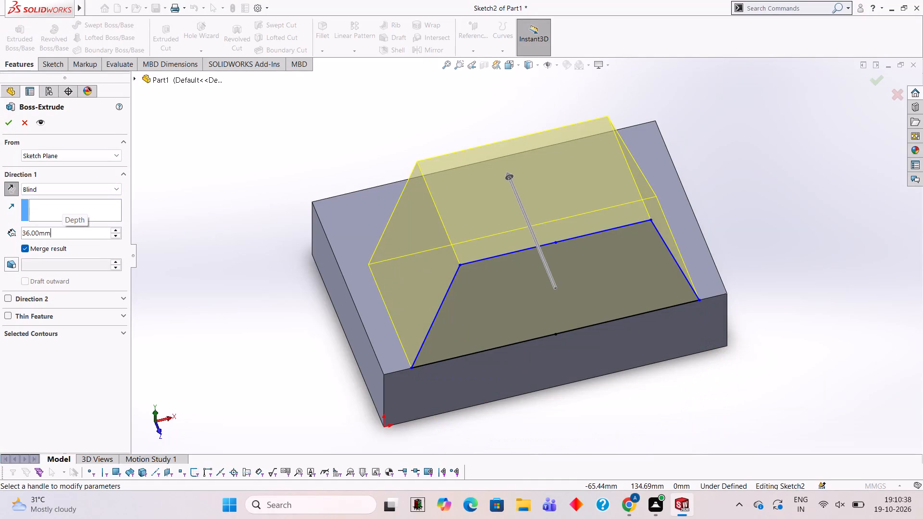
{"action": "type", "text": "42"}
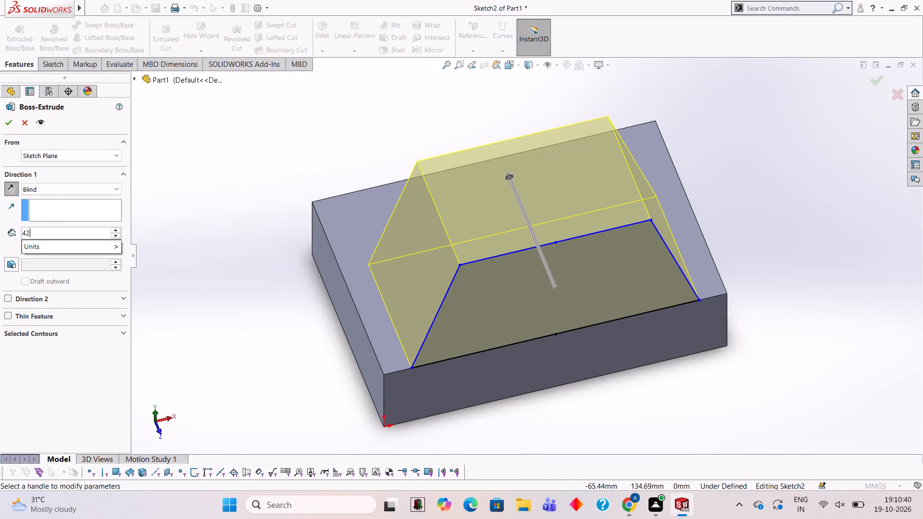
{"action": "key", "text": "Return"}
{"action": "left_click", "coordinate": [1, 117]}
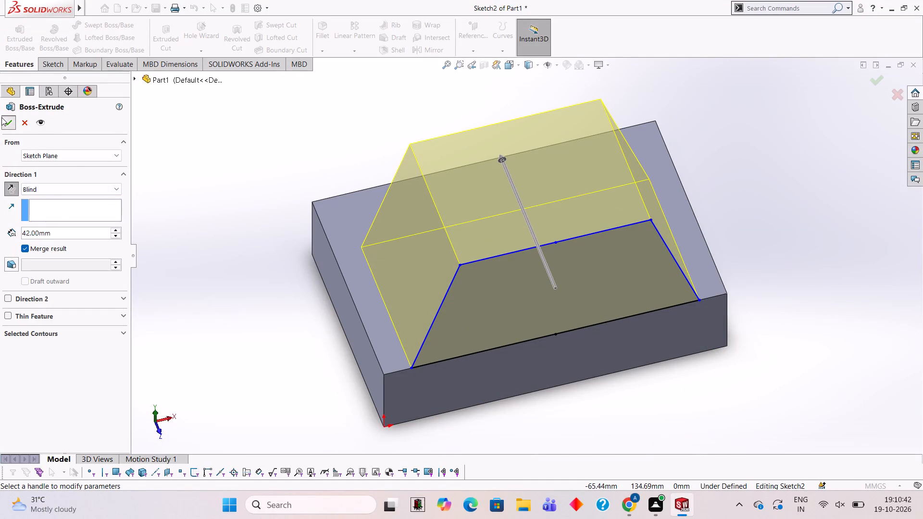
{"action": "left_click", "coordinate": [218, 180]}
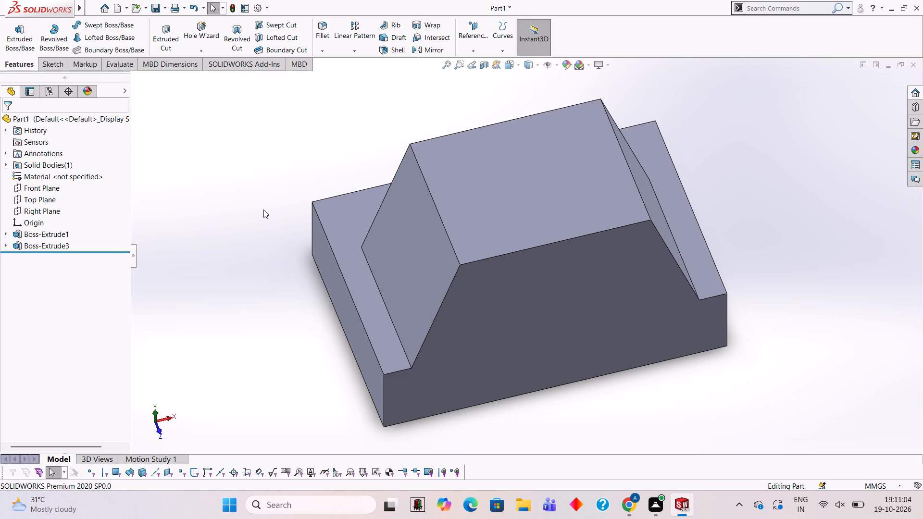
On the part's front face, sketch a closed trapezoid tracing the raised portion's sides and top, with a horizontal base line joining its lower corners.
{"action": "scroll", "coordinate": [596, 334], "scroll_direction": "up", "scroll_amount": 2}
{"action": "middle_click_drag", "start_coordinate": [597, 337], "coordinate": [655, 291]}
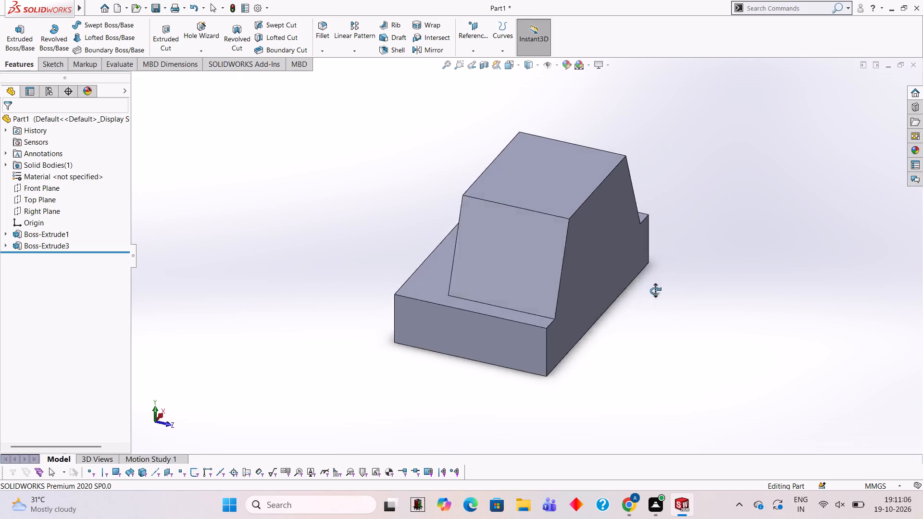
{"action": "middle_click_drag", "start_coordinate": [655, 291], "coordinate": [590, 263]}
{"action": "left_click", "coordinate": [517, 272]}
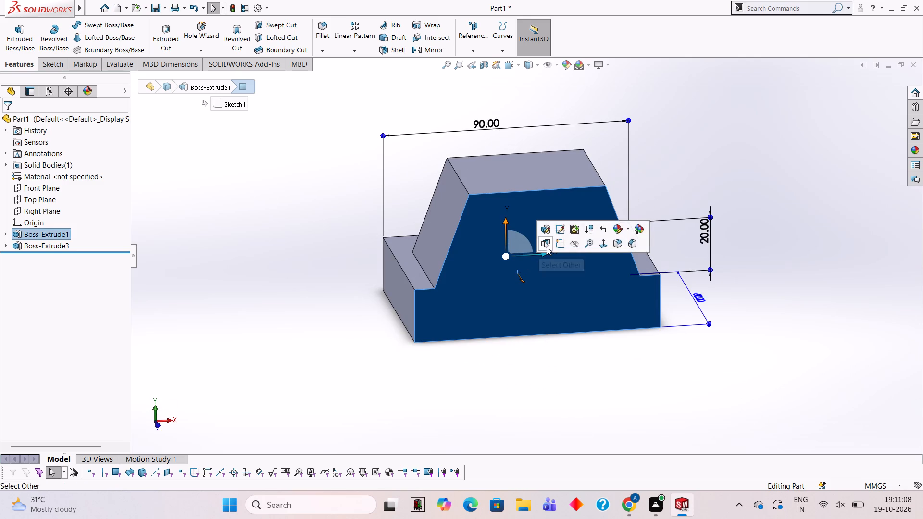
{"action": "left_click", "coordinate": [561, 245]}
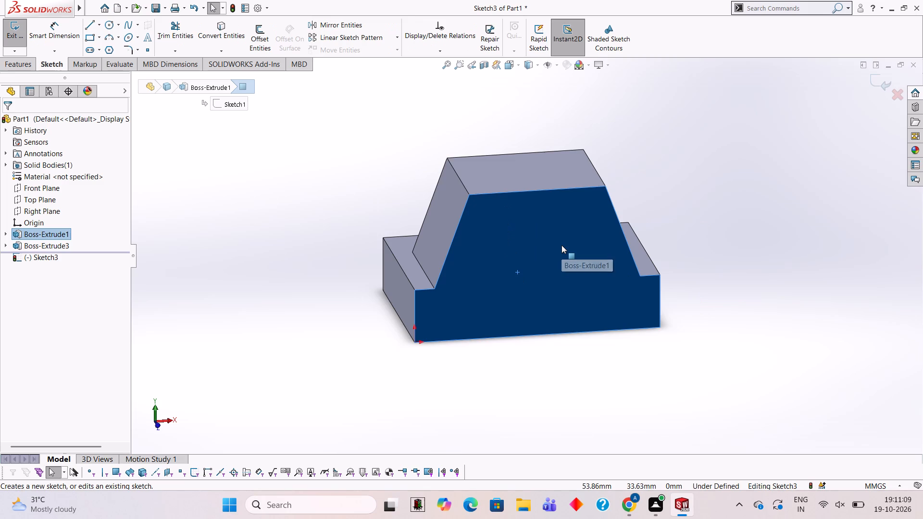
{"action": "key", "text": "ctrl+8"}
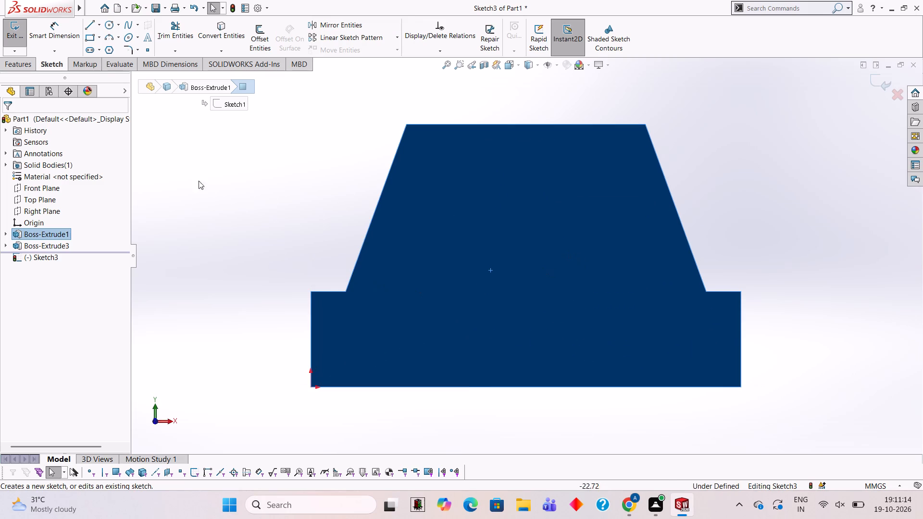
{"action": "left_click", "coordinate": [93, 22]}
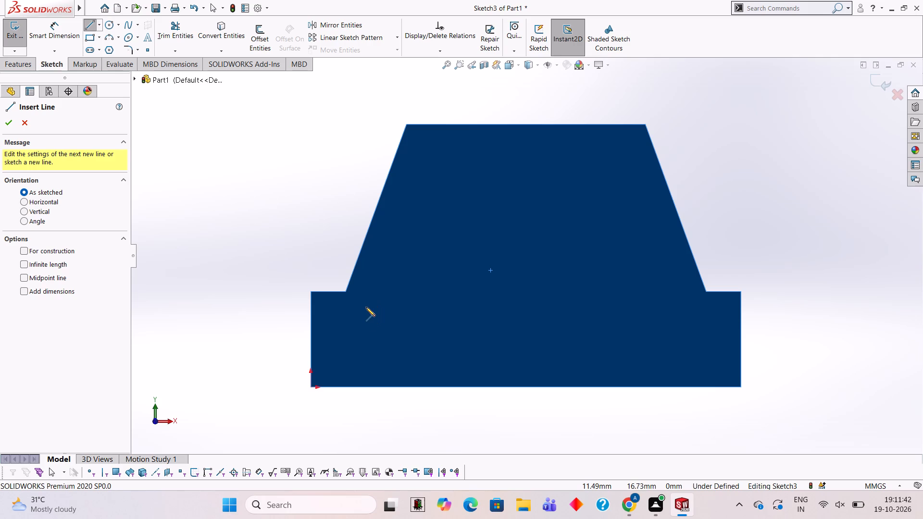
{"action": "left_click", "coordinate": [346, 292]}
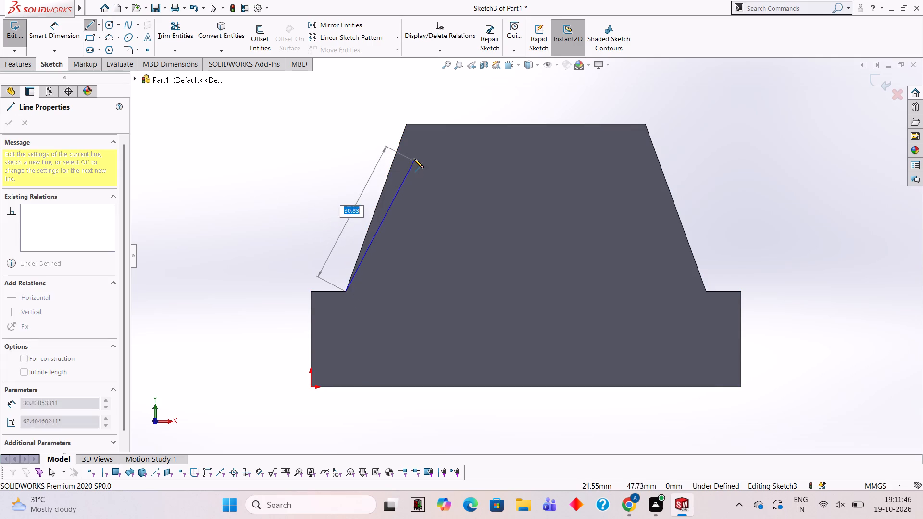
{"action": "left_click", "coordinate": [406, 126]}
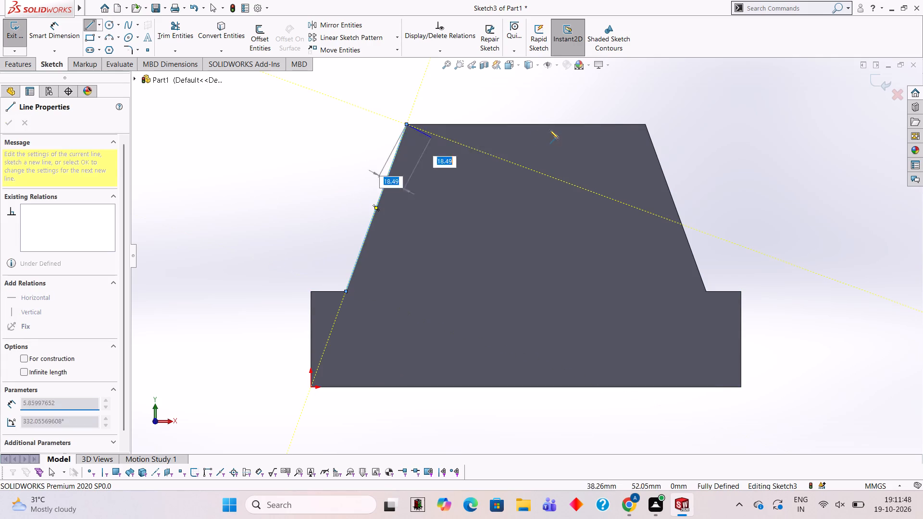
{"action": "left_click", "coordinate": [646, 124]}
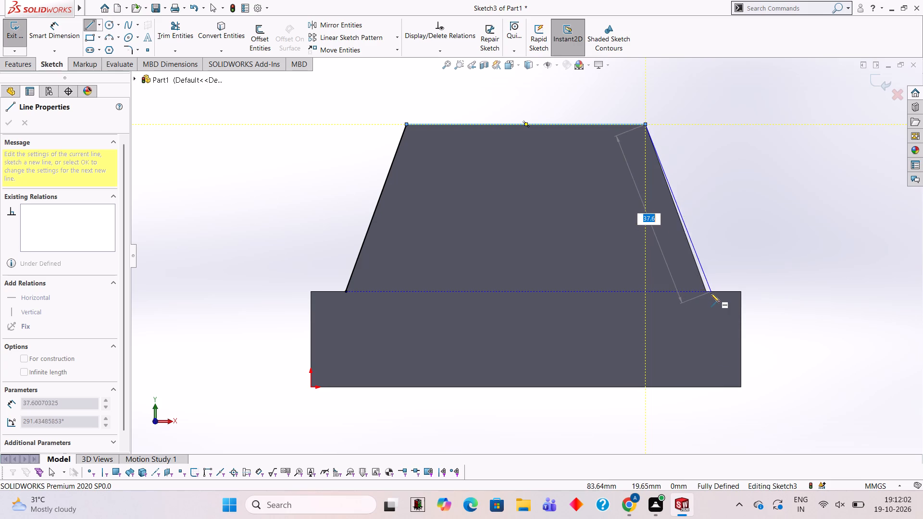
{"action": "left_click", "coordinate": [706, 291]}
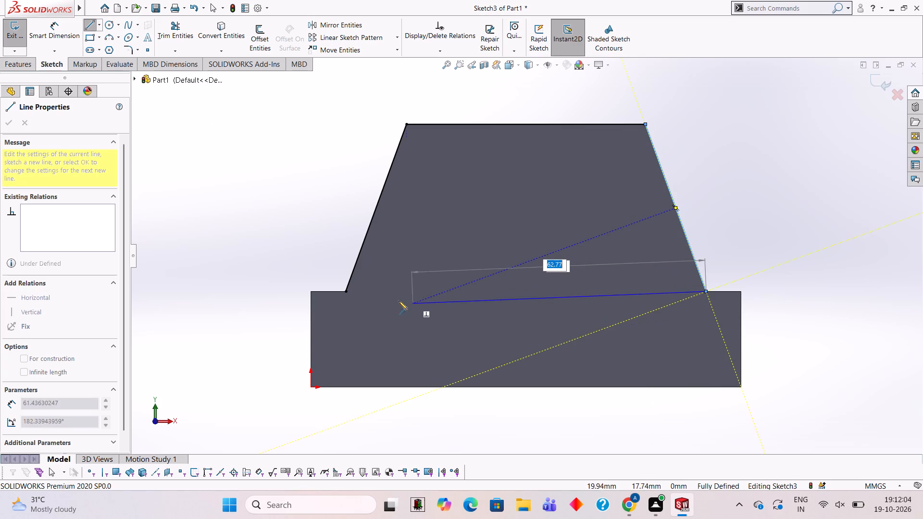
{"action": "left_click", "coordinate": [344, 290]}
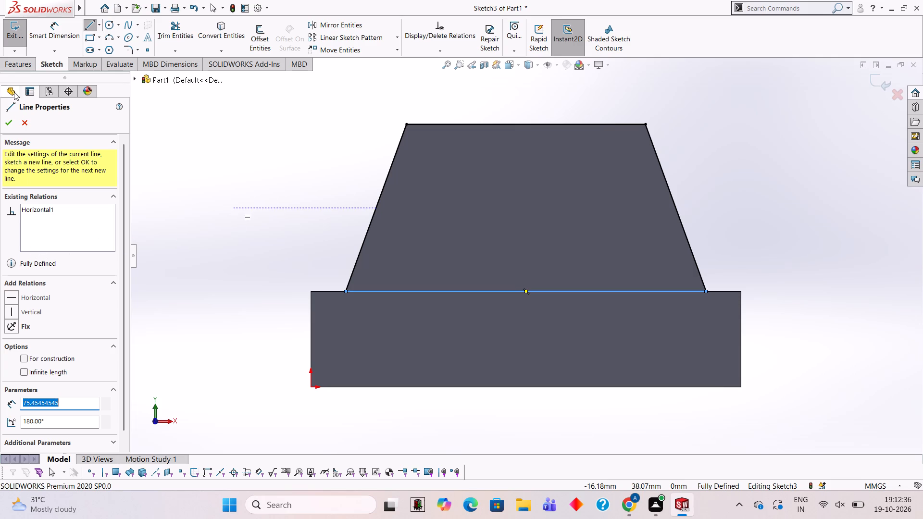
Cut the traced trapezoid 18 mm deep into the raised portion from the front face.
{"action": "left_click", "coordinate": [9, 65]}
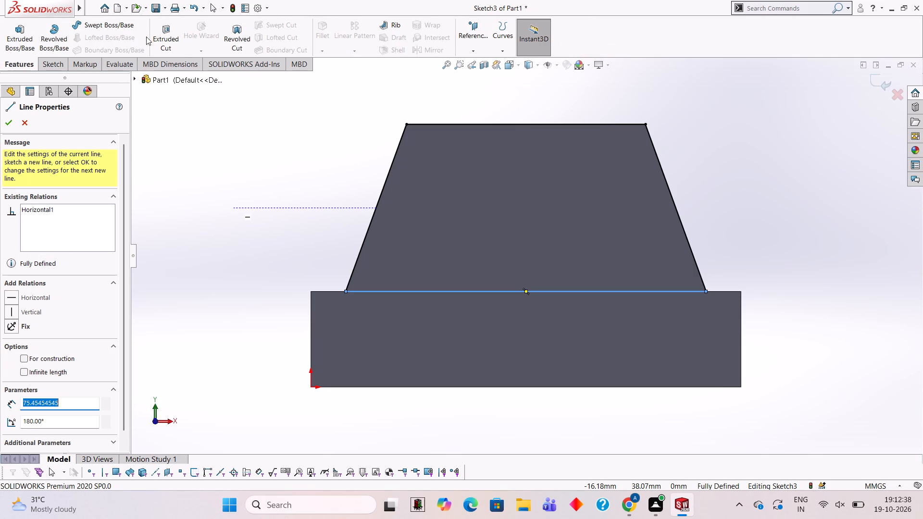
{"action": "left_click", "coordinate": [158, 41]}
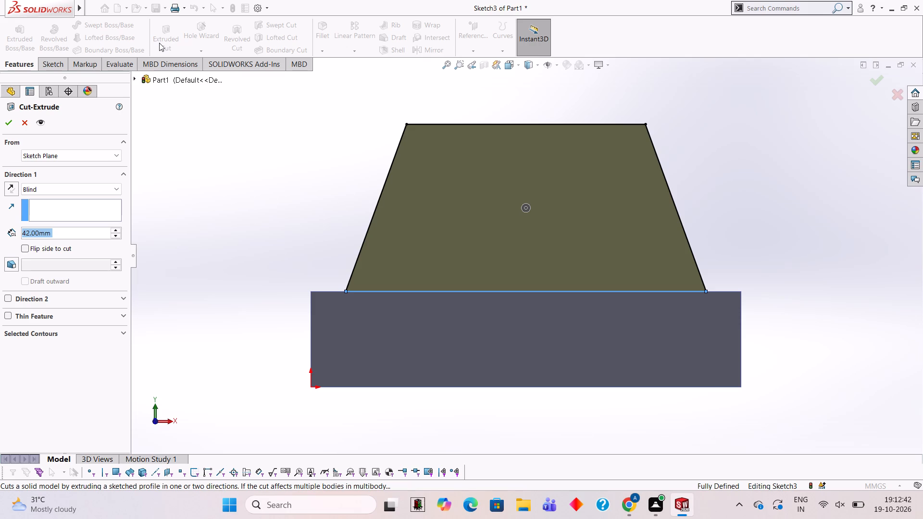
{"action": "type", "text": "18"}
{"action": "key", "text": "Return"}
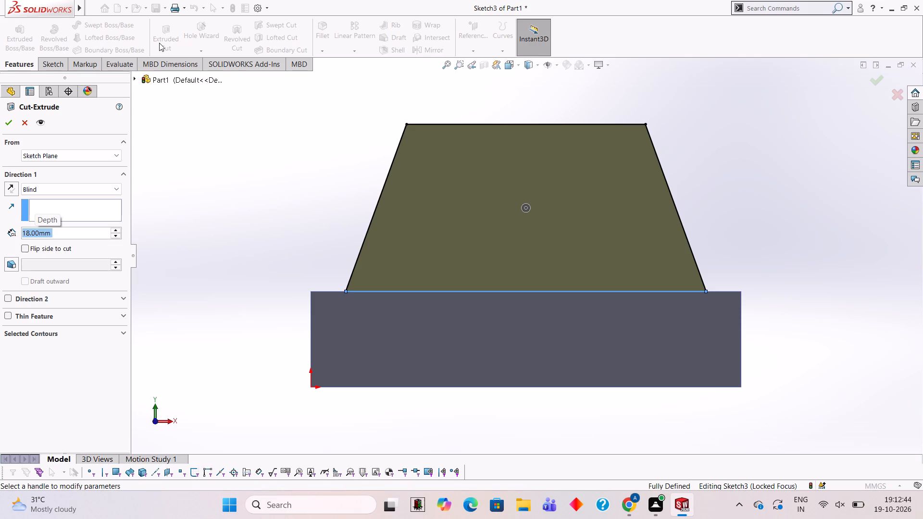
{"action": "middle_click_drag", "start_coordinate": [272, 145], "coordinate": [294, 202]}
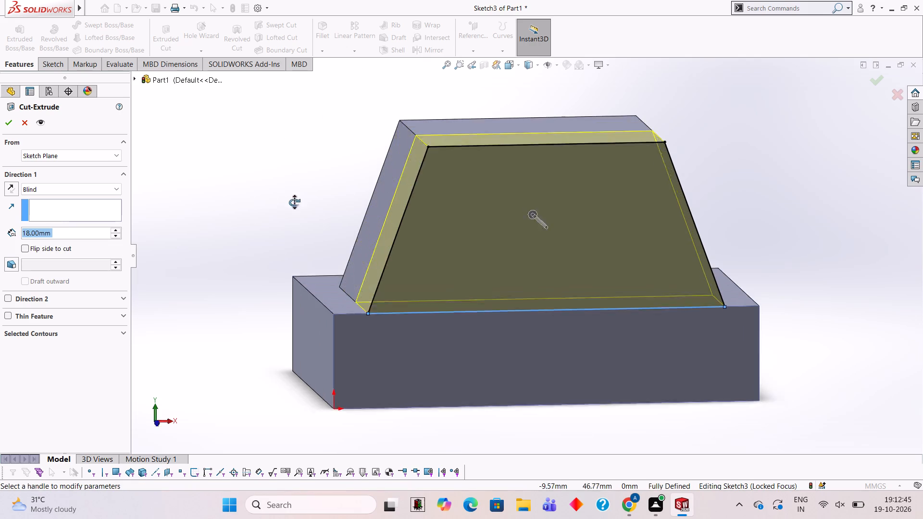
{"action": "middle_click_drag", "start_coordinate": [294, 202], "coordinate": [304, 218]}
{"action": "left_click", "coordinate": [3, 120]}
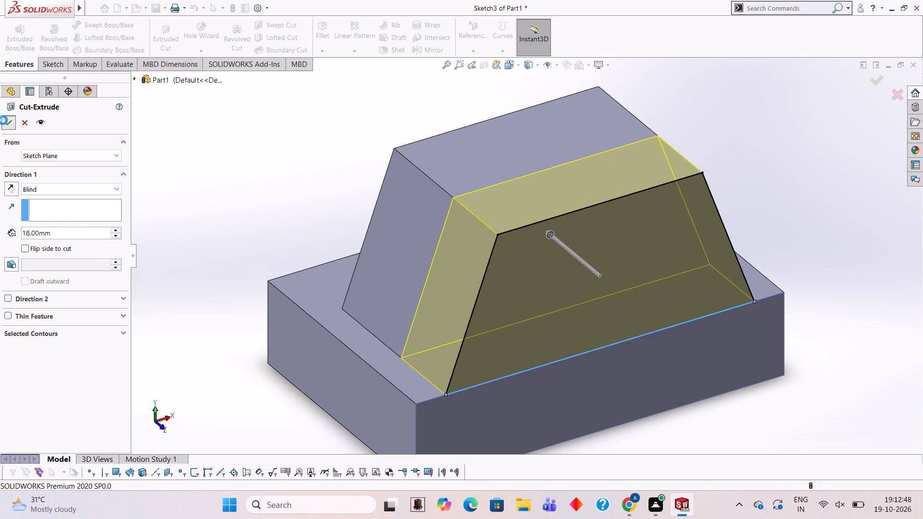
{"action": "left_click", "coordinate": [212, 132]}
Start a sketch on the trapezoidal front face of the raised boss, viewed square-on.
{"action": "scroll", "coordinate": [571, 229], "scroll_direction": "up", "scroll_amount": 3}
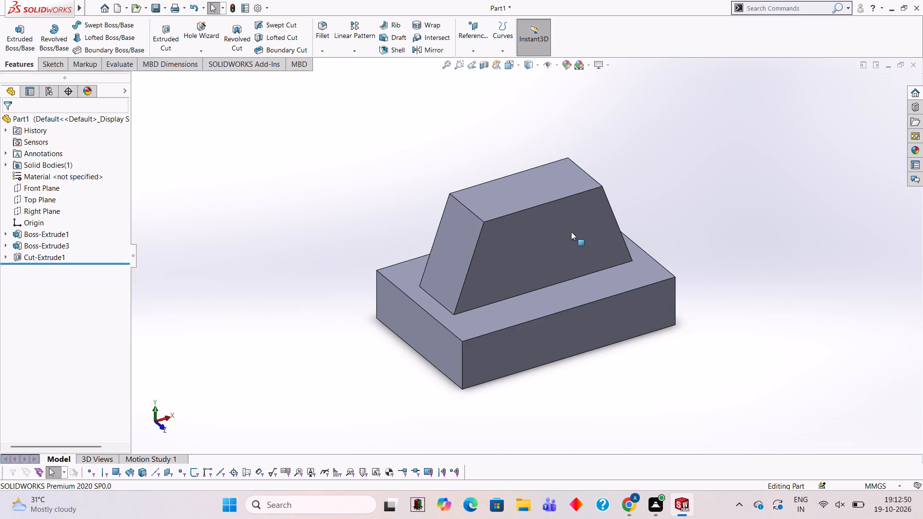
{"action": "scroll", "coordinate": [567, 239], "scroll_direction": "down", "scroll_amount": 2}
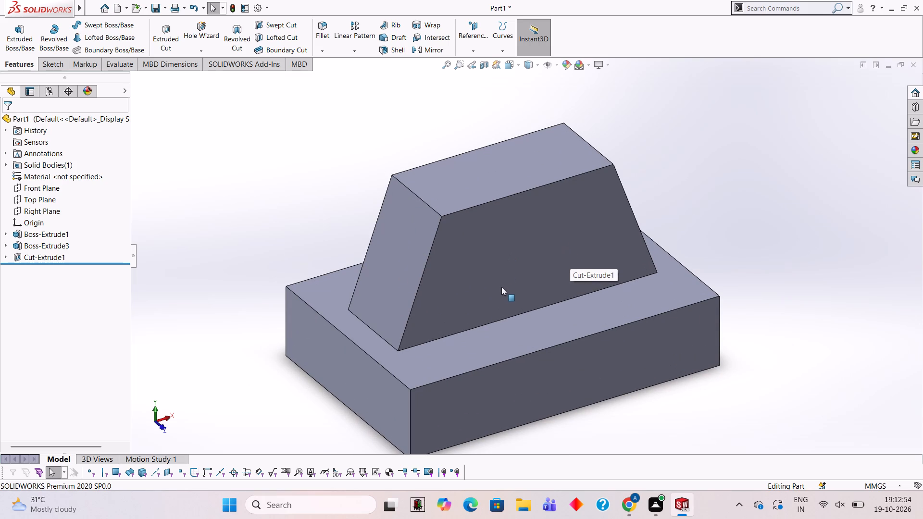
{"action": "scroll", "coordinate": [499, 297], "scroll_direction": "up", "scroll_amount": 1}
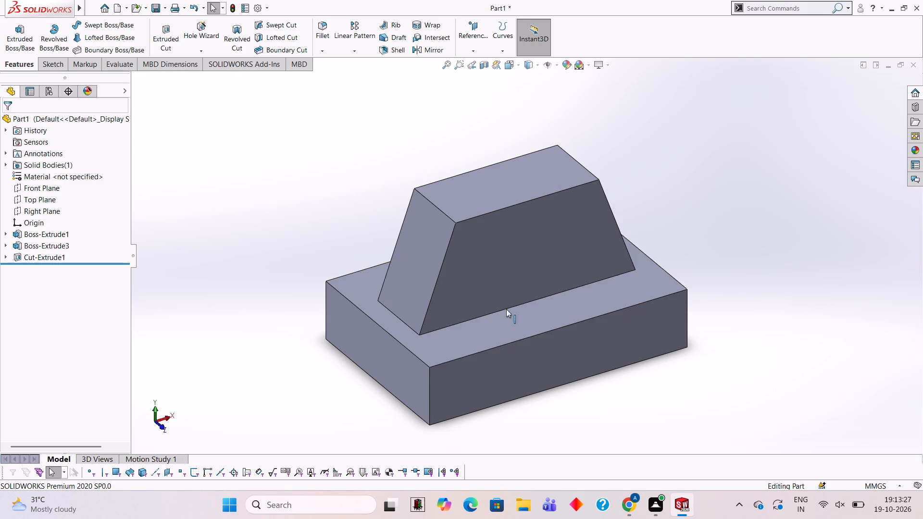
{"action": "scroll", "coordinate": [543, 310], "scroll_direction": "down", "scroll_amount": 1}
{"action": "middle_click_drag", "start_coordinate": [544, 310], "coordinate": [518, 256]}
{"action": "left_click", "coordinate": [497, 222]}
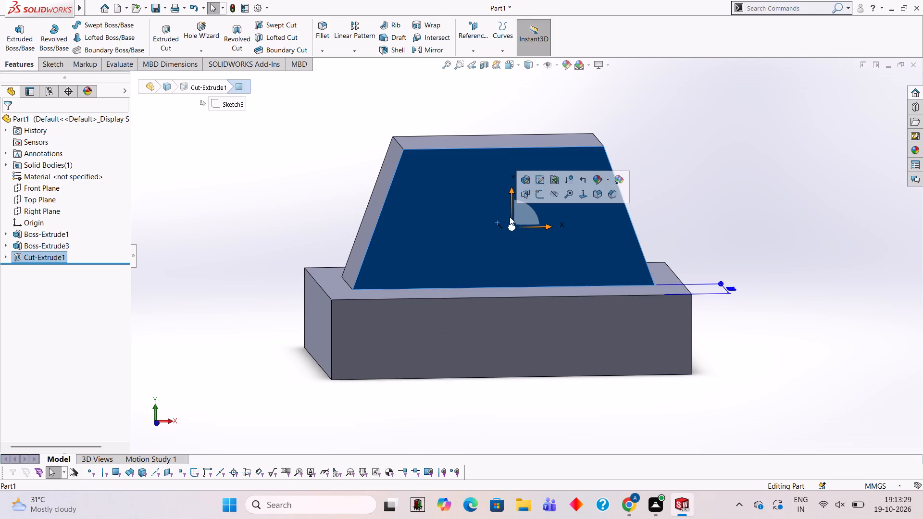
{"action": "left_click", "coordinate": [536, 199]}
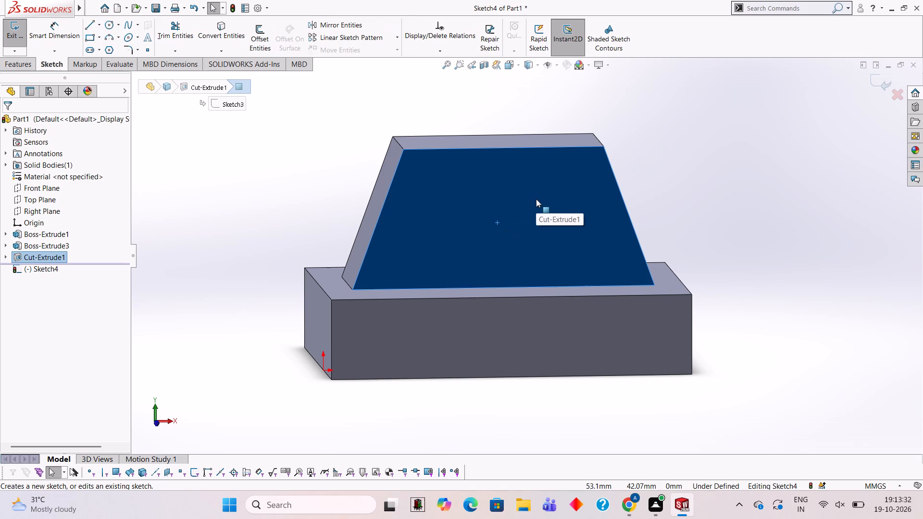
{"action": "key", "text": "ctrl+8"}
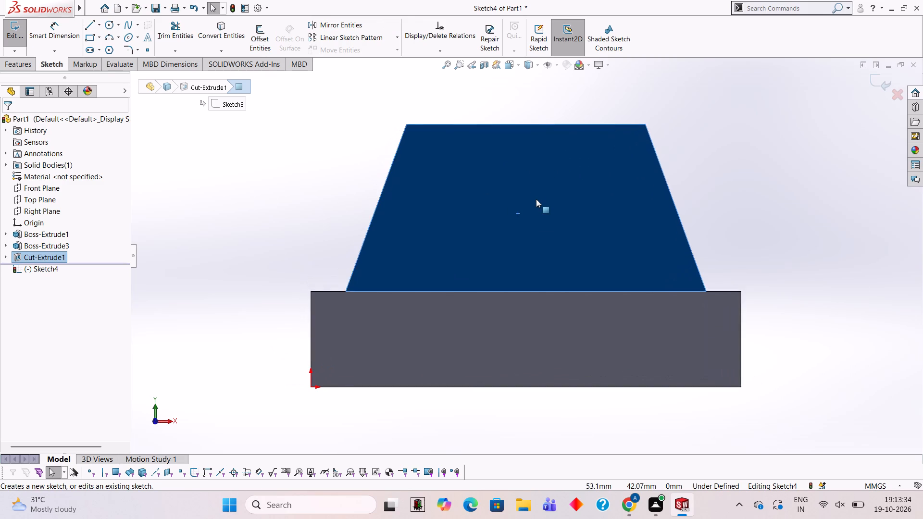
{"action": "scroll", "coordinate": [536, 199], "scroll_direction": "up", "scroll_amount": 2}
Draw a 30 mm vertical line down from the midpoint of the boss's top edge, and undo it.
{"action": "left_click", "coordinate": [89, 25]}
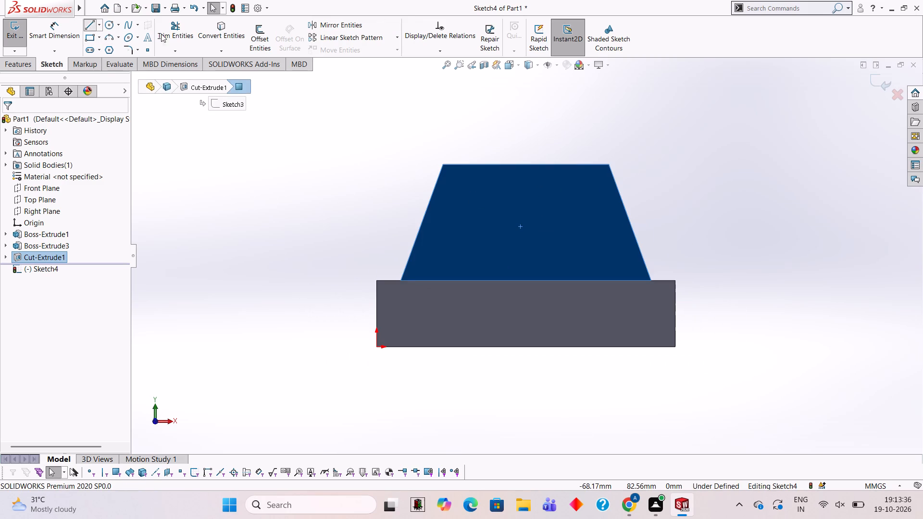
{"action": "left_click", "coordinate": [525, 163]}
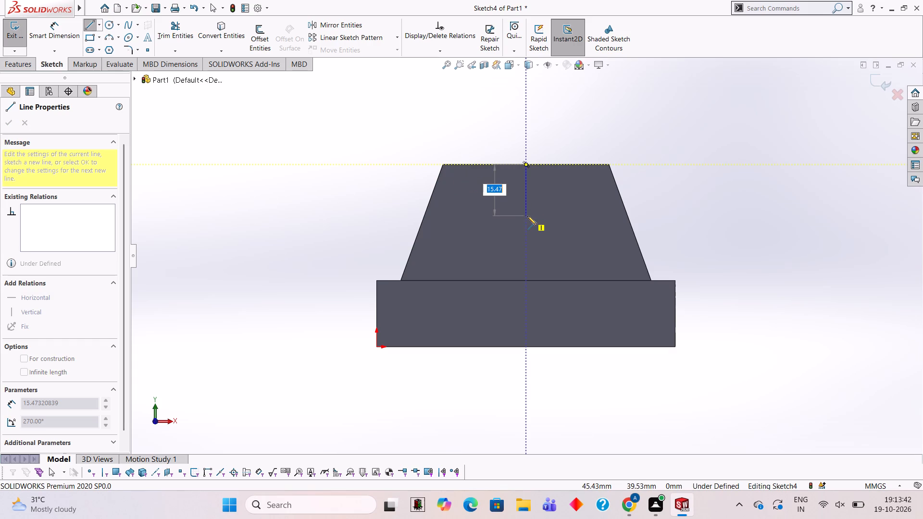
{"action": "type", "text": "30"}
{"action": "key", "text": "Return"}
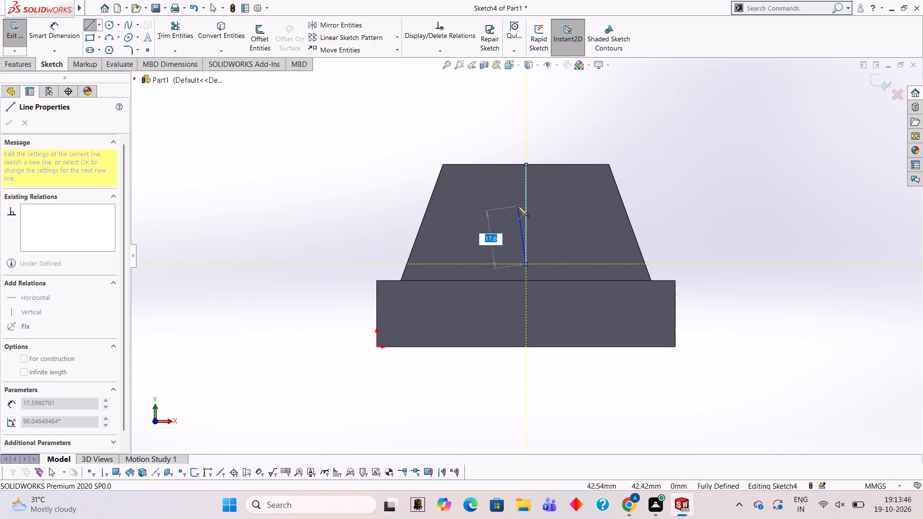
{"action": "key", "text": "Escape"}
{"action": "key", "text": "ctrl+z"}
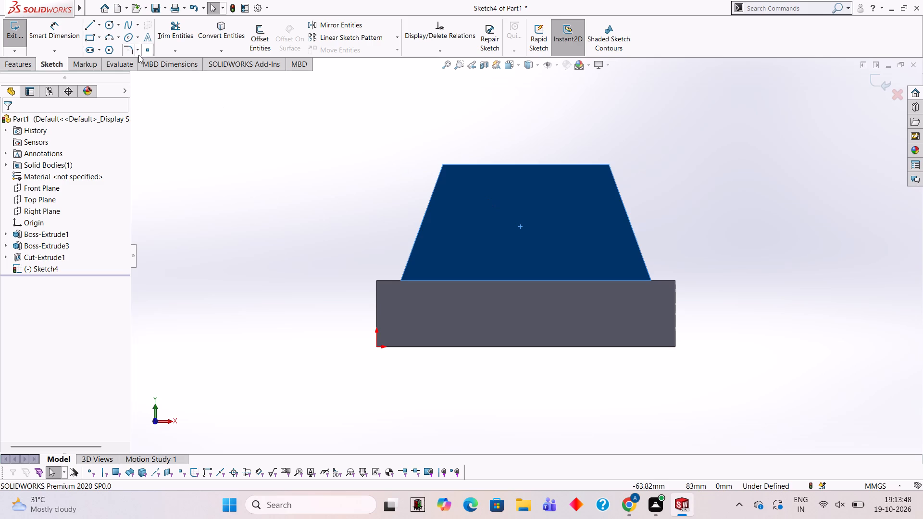
Draw a 30 mm vertical line up from the boss's base midpoint, a horizontal line to its right slanted edge, and a line down to the corner.
{"action": "left_click", "coordinate": [90, 25]}
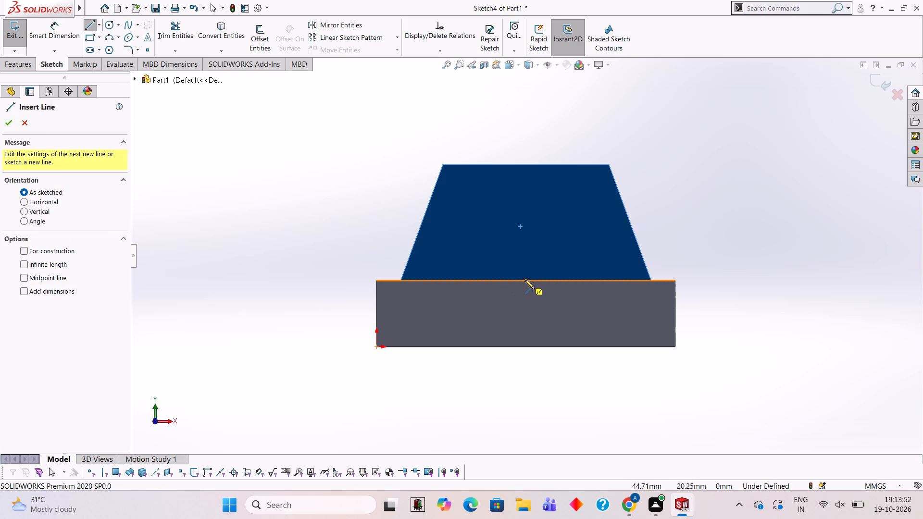
{"action": "left_click", "coordinate": [525, 280]}
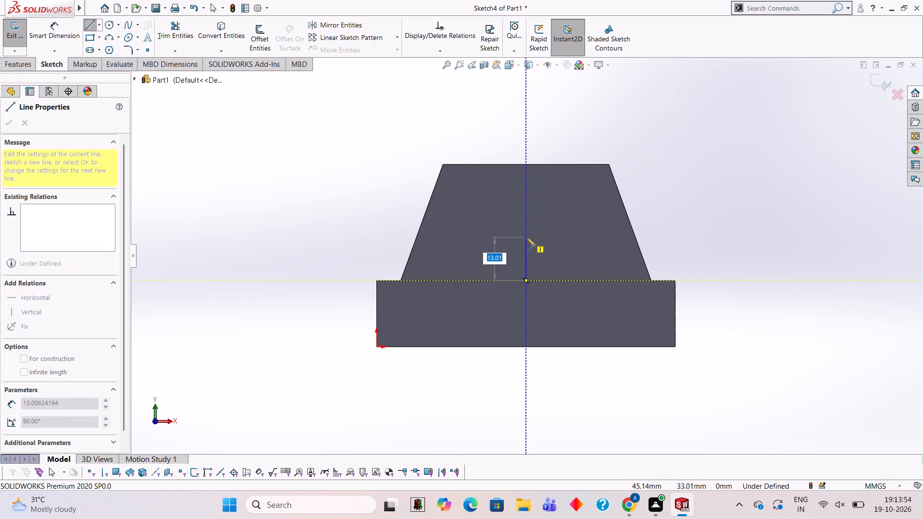
{"action": "type", "text": "30"}
{"action": "key", "text": "Return"}
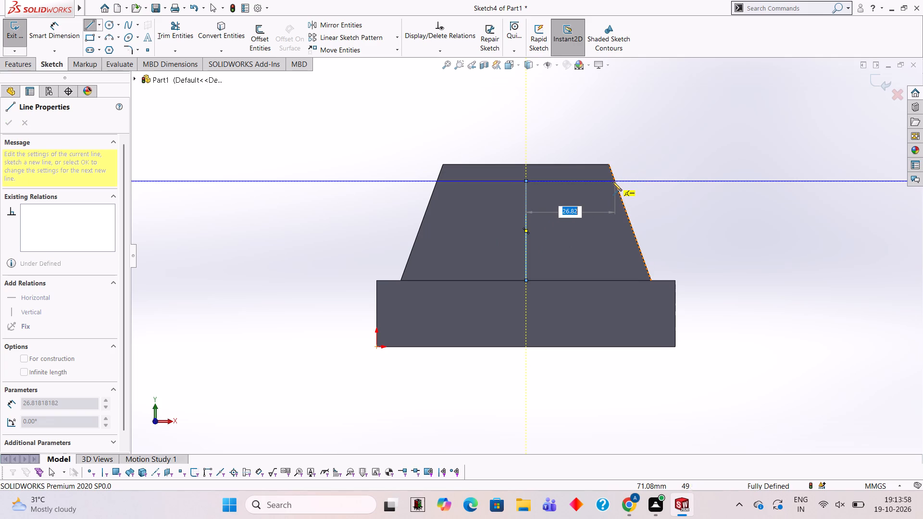
{"action": "left_click", "coordinate": [615, 181]}
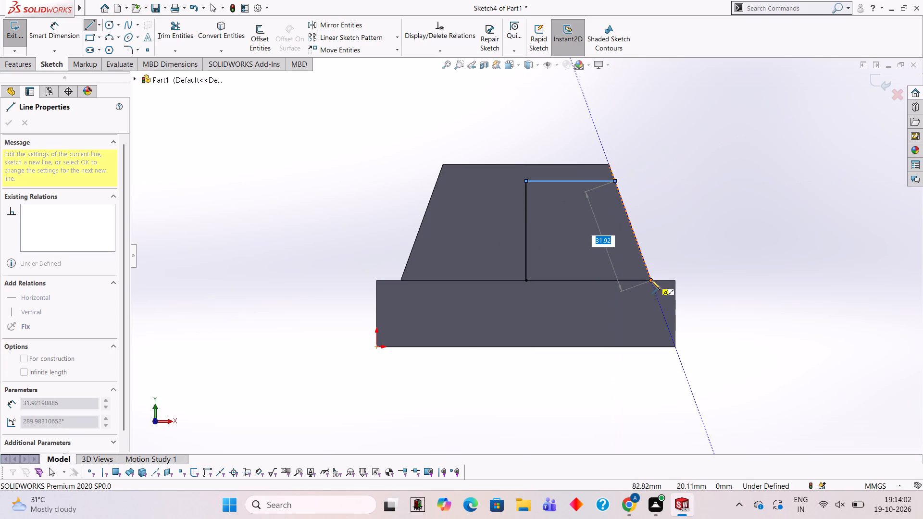
{"action": "left_click", "coordinate": [651, 280]}
{"action": "key", "text": "Escape"}
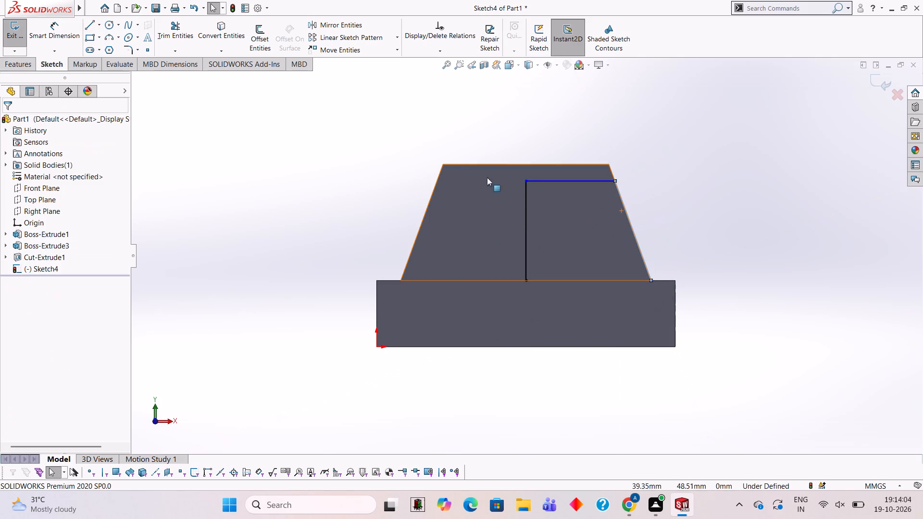
Extend the horizontal line to the boss's left slanted edge and close the strip above it along the boss's sides and top edge.
{"action": "left_click", "coordinate": [87, 26]}
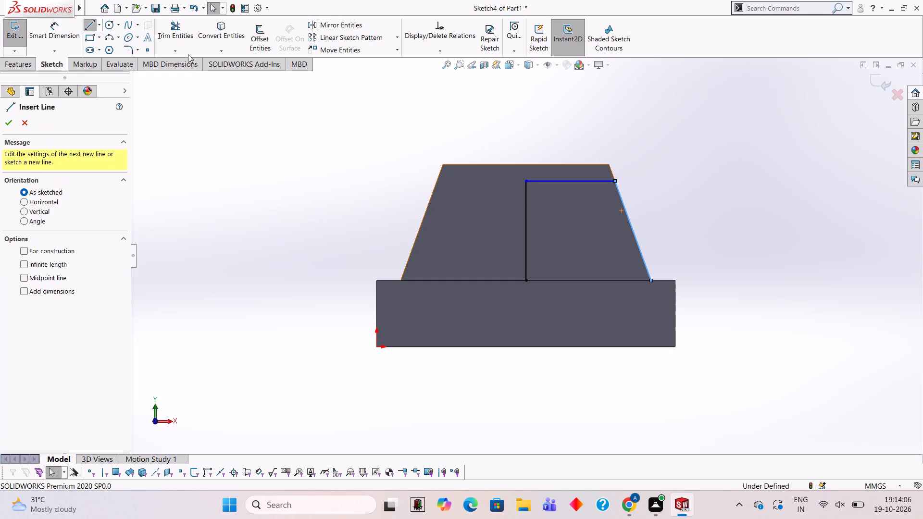
{"action": "left_click", "coordinate": [525, 180]}
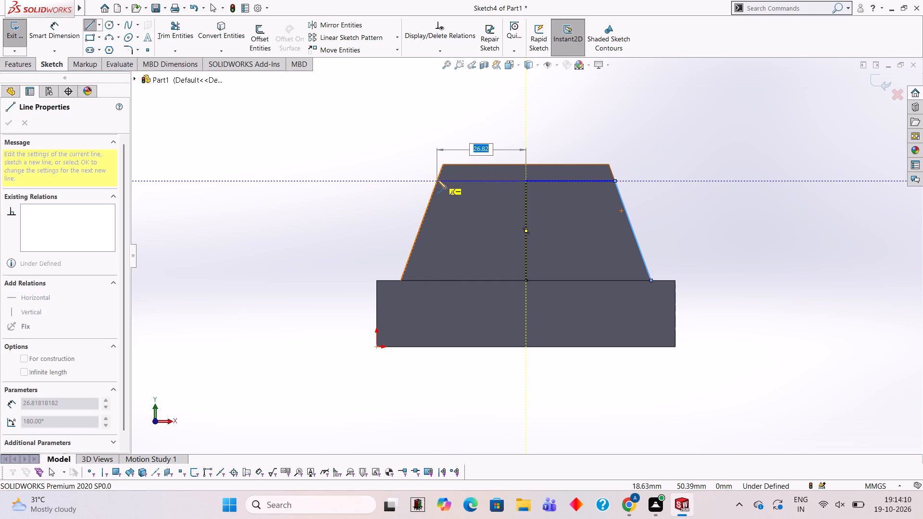
{"action": "left_click", "coordinate": [435, 180]}
{"action": "left_click", "coordinate": [442, 162]}
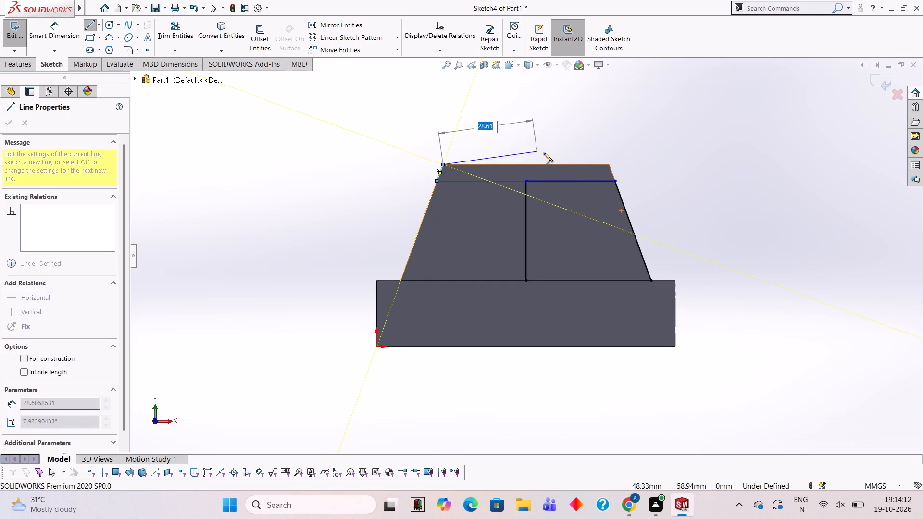
{"action": "left_click", "coordinate": [607, 162]}
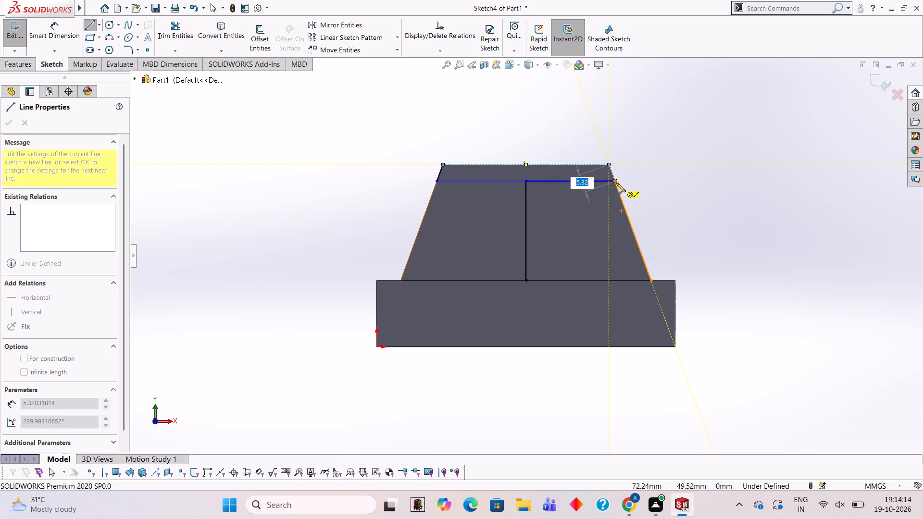
{"action": "left_click", "coordinate": [615, 181]}
Trim away the central vertical line and the right slanted line below the horizontal, leaving only the closed strip at the top.
{"action": "left_click", "coordinate": [175, 33]}
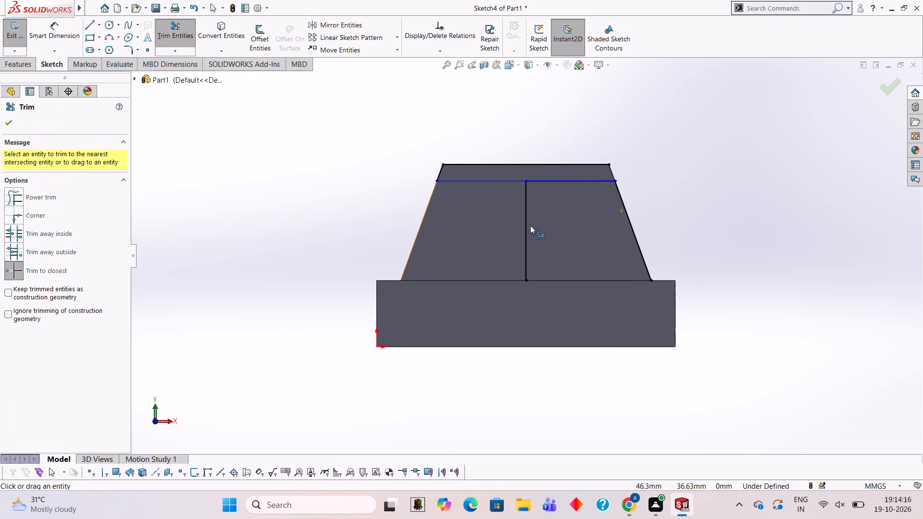
{"action": "left_click", "coordinate": [527, 225]}
{"action": "left_click", "coordinate": [636, 226]}
{"action": "left_click", "coordinate": [632, 226]}
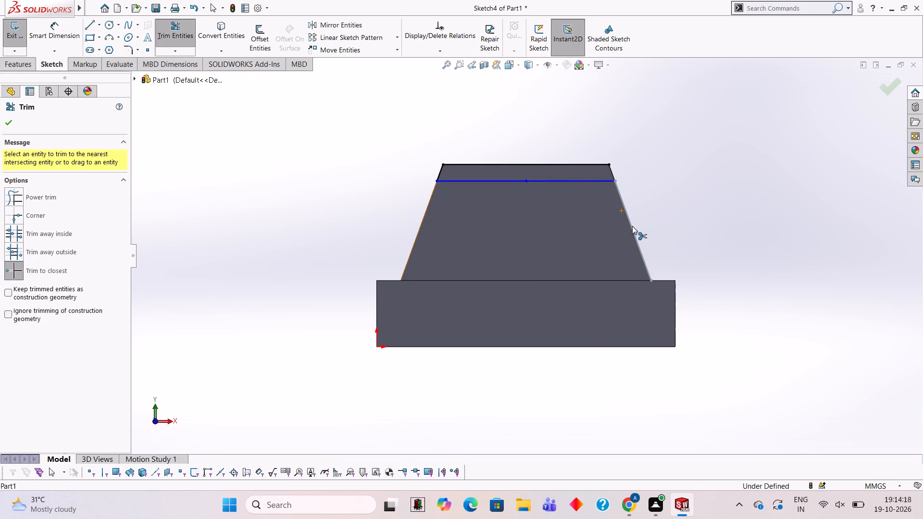
Cut the closed top strip 24 mm deep into the boss from its front face.
{"action": "left_click", "coordinate": [24, 68]}
{"action": "left_click", "coordinate": [154, 32]}
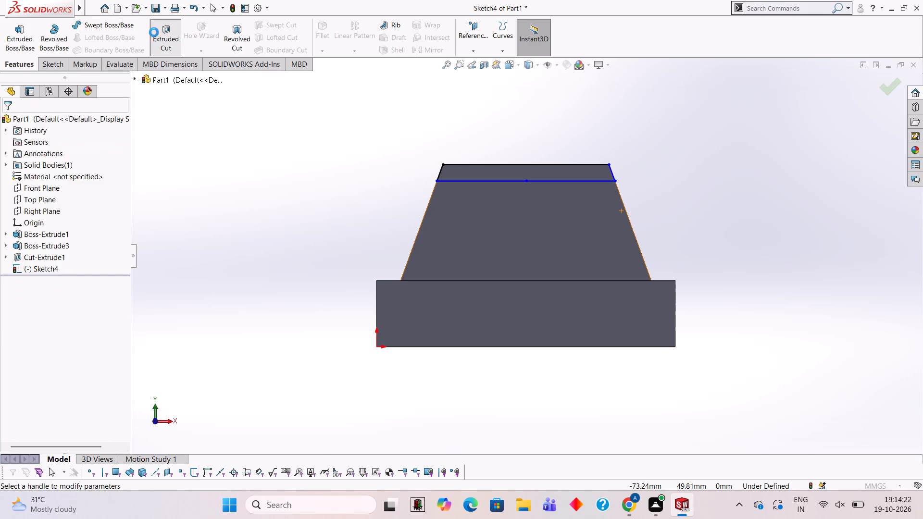
{"action": "middle_click_drag", "start_coordinate": [283, 118], "coordinate": [300, 258]}
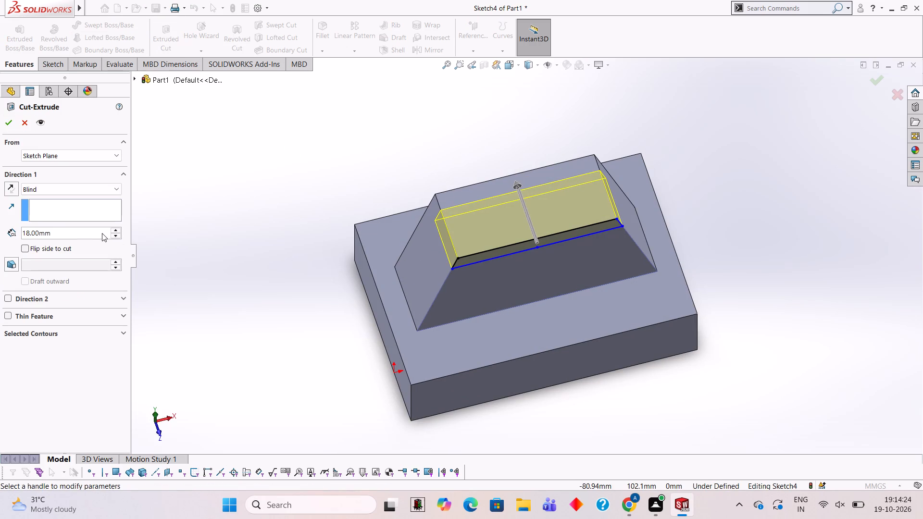
{"action": "left_click", "coordinate": [102, 233]}
{"action": "key", "text": "BackSpace"}
{"action": "key", "text": "BackSpace"}
{"action": "key", "text": "BackSpace"}
{"action": "key", "text": "BackSpace"}
{"action": "key", "text": "BackSpace"}
{"action": "key", "text": "BackSpace"}
{"action": "key", "text": "BackSpace"}
{"action": "key", "text": "BackSpace"}
{"action": "key", "text": "BackSpace"}
{"action": "key", "text": "BackSpace"}
{"action": "key", "text": "BackSpace"}
{"action": "key", "text": "BackSpace"}
{"action": "key", "text": "BackSpace"}
{"action": "key", "text": "BackSpace"}
{"action": "key", "text": "BackSpace"}
{"action": "key", "text": "BackSpace"}
{"action": "key", "text": "BackSpace"}
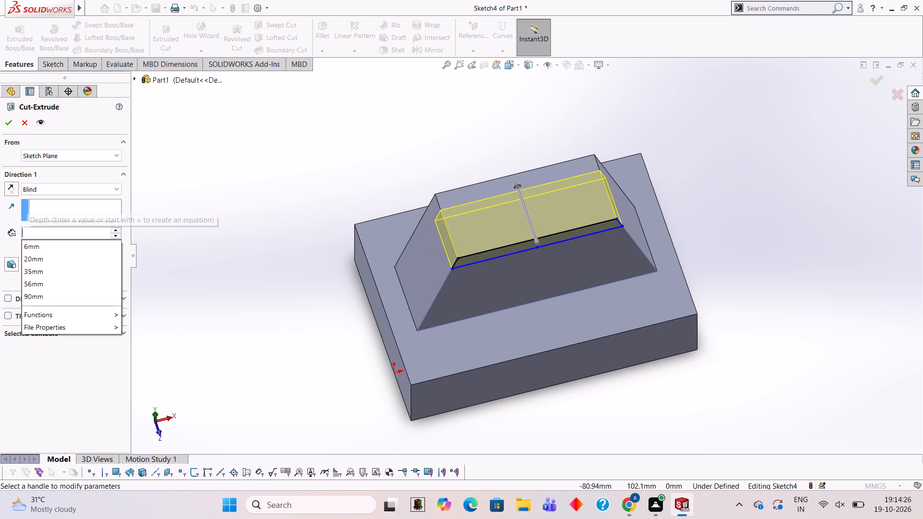
{"action": "type", "text": "24"}
{"action": "key", "text": "Return"}
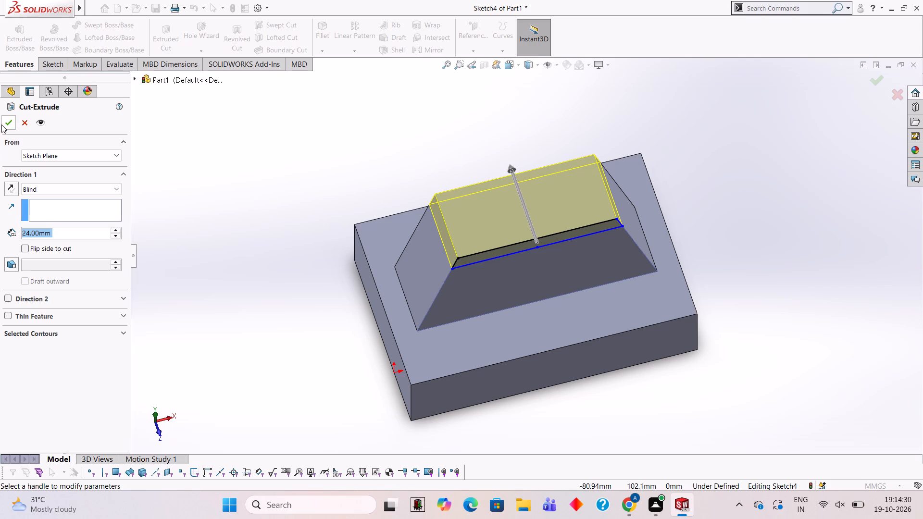
{"action": "left_click", "coordinate": [1, 124]}
{"action": "left_click", "coordinate": [202, 193]}
Sketch on the block's front face a line from its upper left corner to the boss's base corner and down to the lower left corner.
{"action": "scroll", "coordinate": [351, 254], "scroll_direction": "up", "scroll_amount": 1}
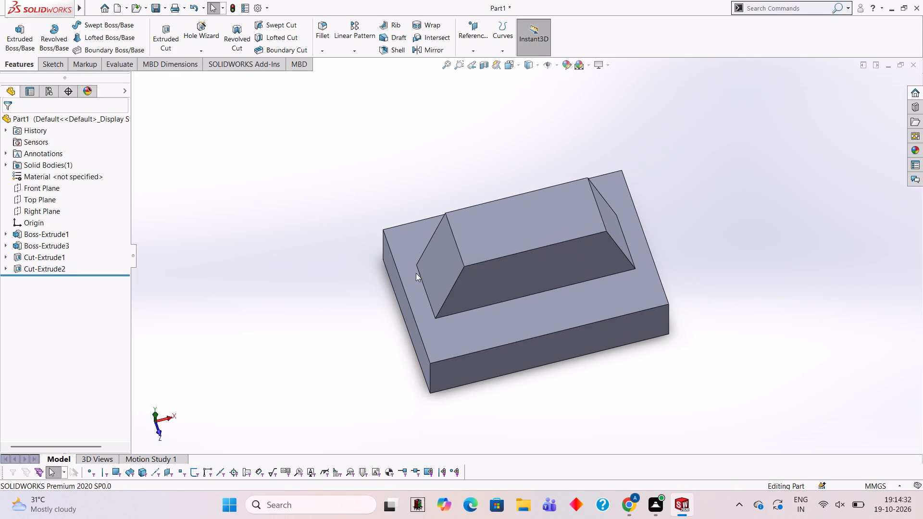
{"action": "middle_click_drag", "start_coordinate": [428, 278], "coordinate": [420, 166]}
{"action": "middle_click_drag", "start_coordinate": [502, 220], "coordinate": [488, 217]}
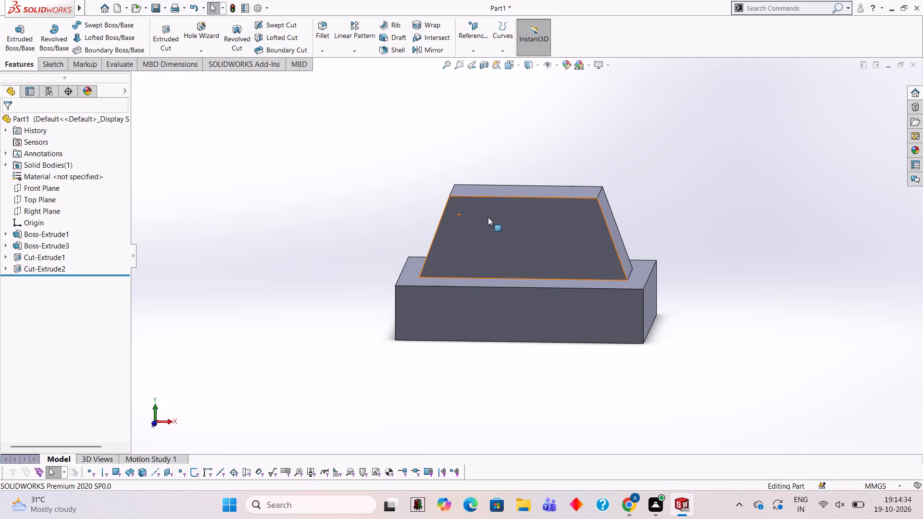
{"action": "double_click", "coordinate": [509, 310]}
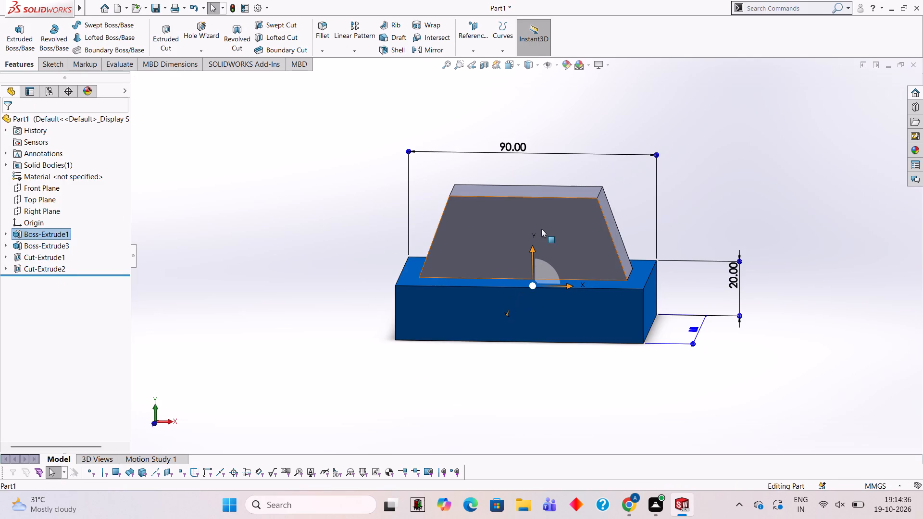
{"action": "key", "text": "Escape"}
{"action": "left_click", "coordinate": [551, 316]}
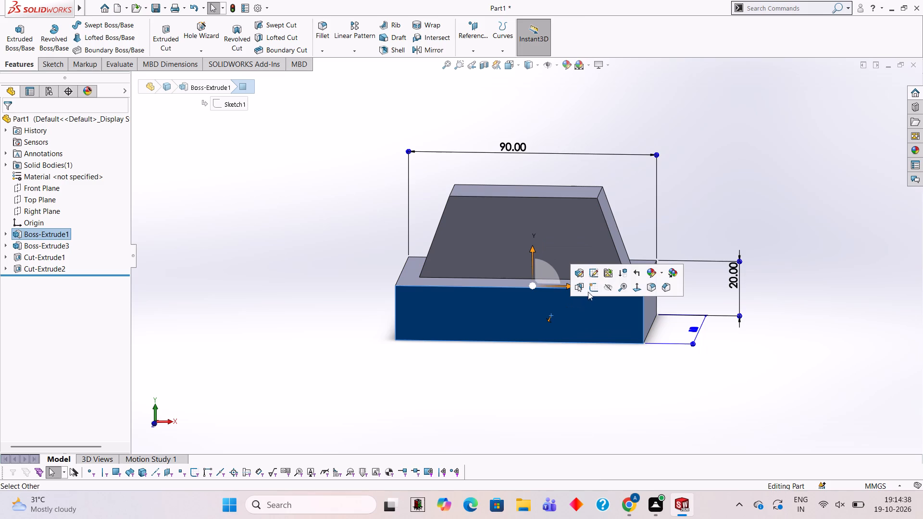
{"action": "left_click", "coordinate": [590, 289]}
{"action": "key", "text": "ctrl+8"}
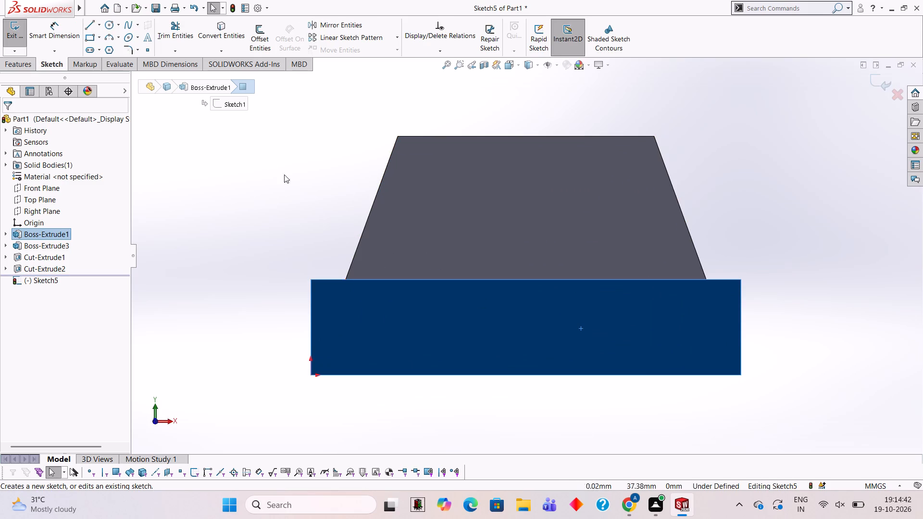
{"action": "left_click", "coordinate": [86, 27]}
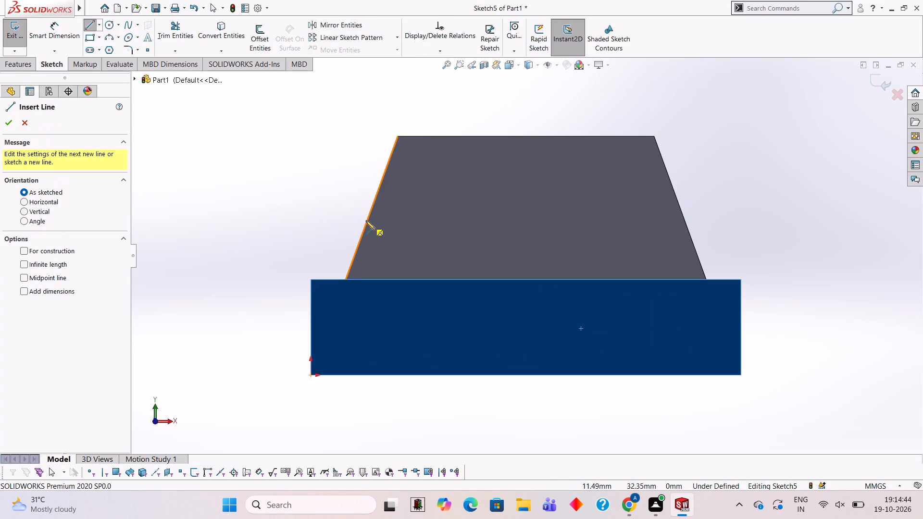
{"action": "left_click", "coordinate": [309, 279]}
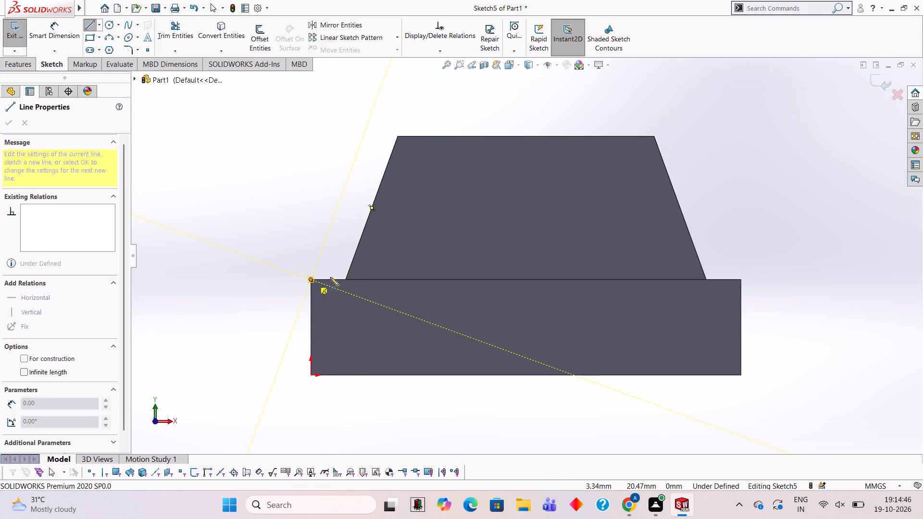
{"action": "left_click", "coordinate": [345, 281]}
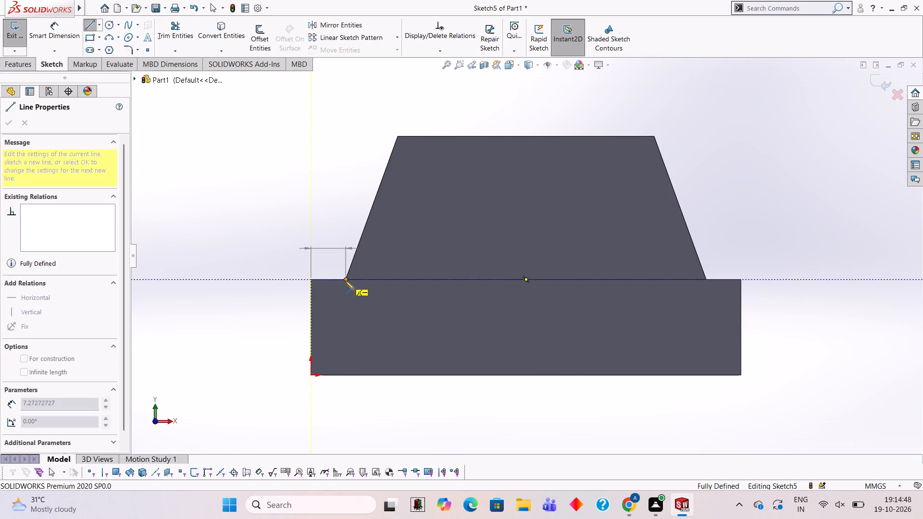
{"action": "left_click", "coordinate": [311, 375]}
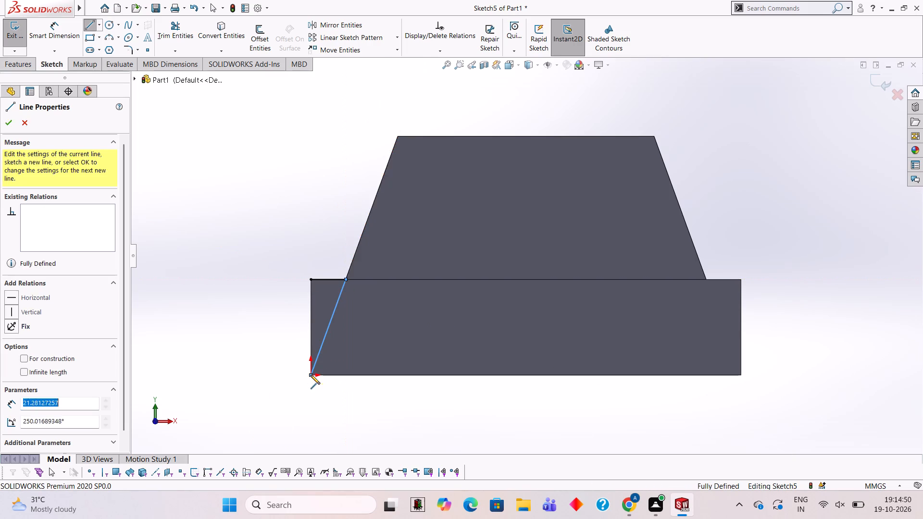
{"action": "key", "text": "Escape"}
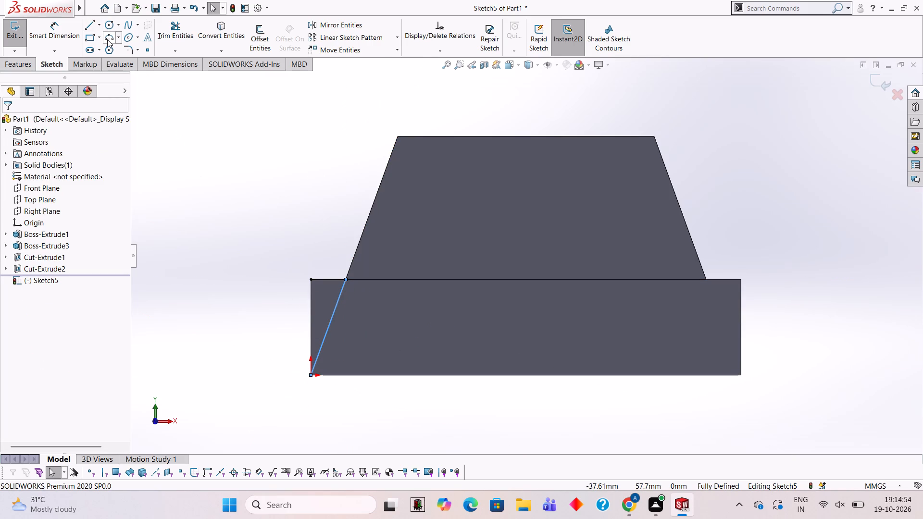
Draw a closed triangle at the block's right end through its upper corner, the boss's right base corner and the block's lower corner.
{"action": "left_click", "coordinate": [85, 23]}
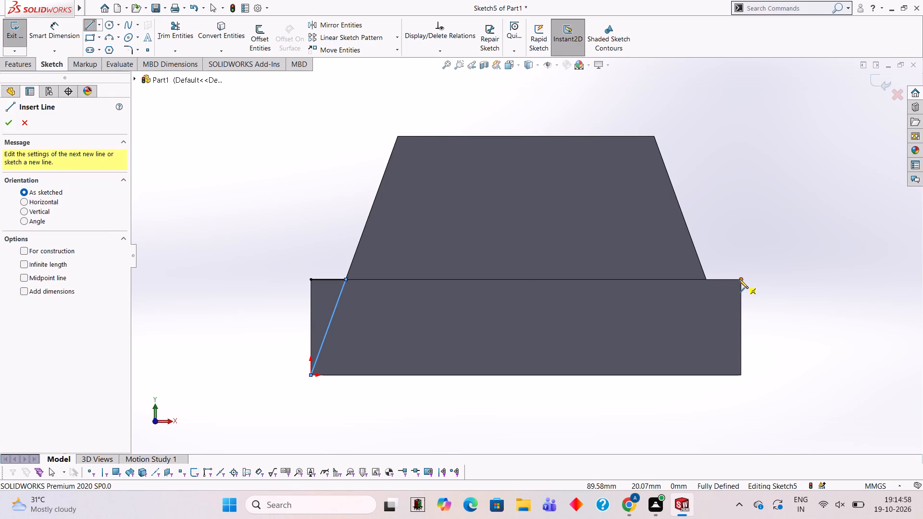
{"action": "left_click", "coordinate": [740, 278]}
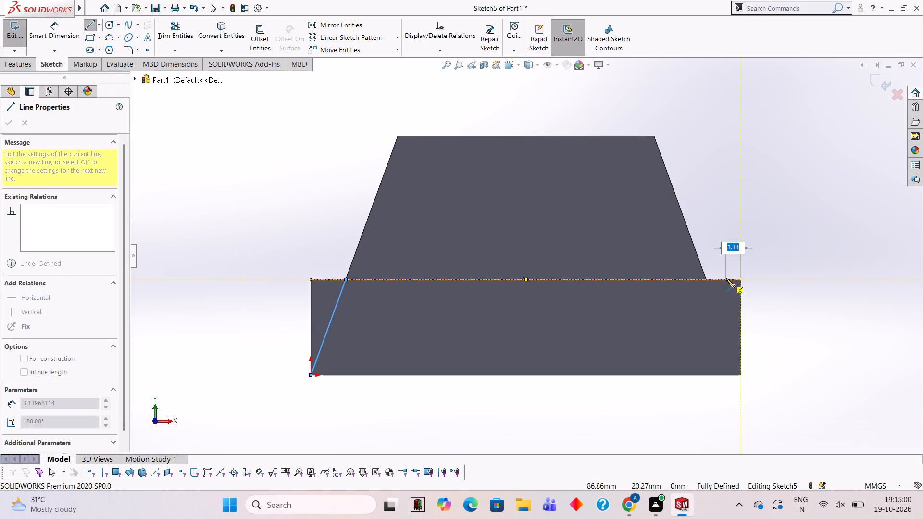
{"action": "left_click", "coordinate": [706, 279]}
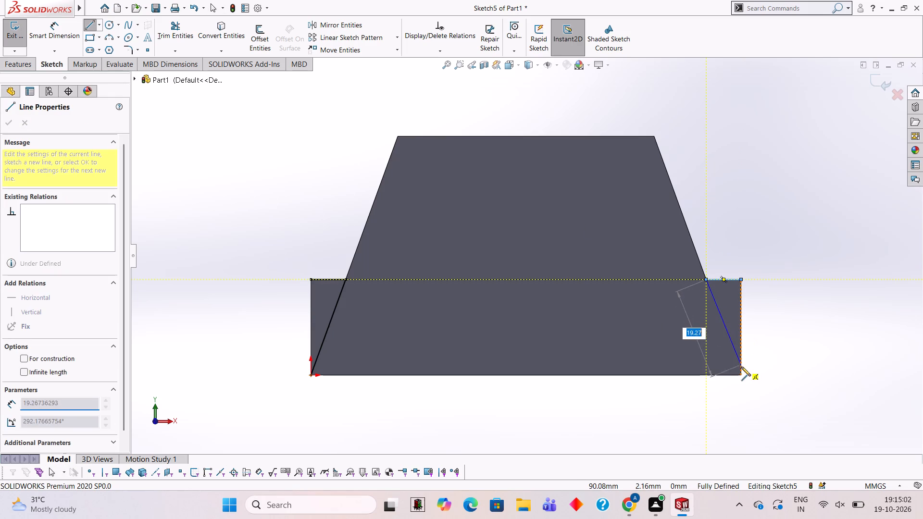
{"action": "left_click", "coordinate": [740, 374]}
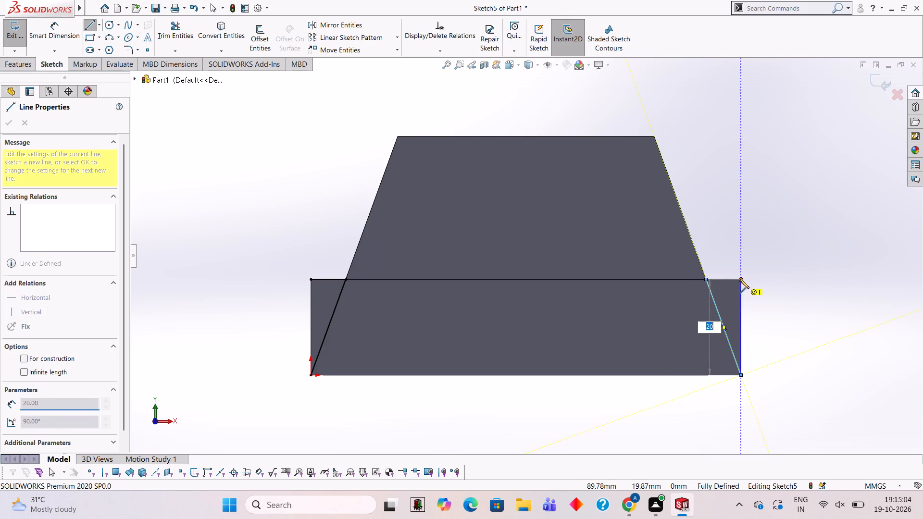
{"action": "left_click", "coordinate": [740, 279]}
Cut both triangular end regions 60 mm deep through the block from its front face.
{"action": "left_click", "coordinate": [30, 62]}
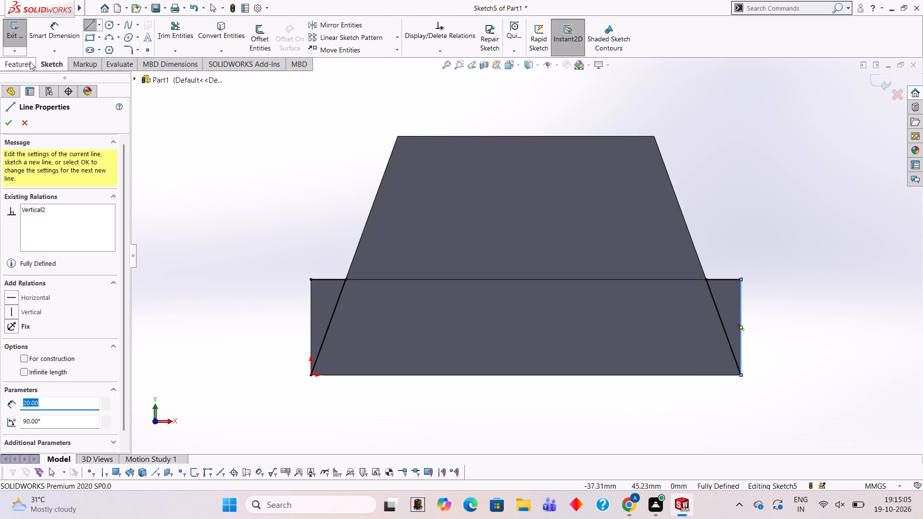
{"action": "left_click", "coordinate": [164, 33]}
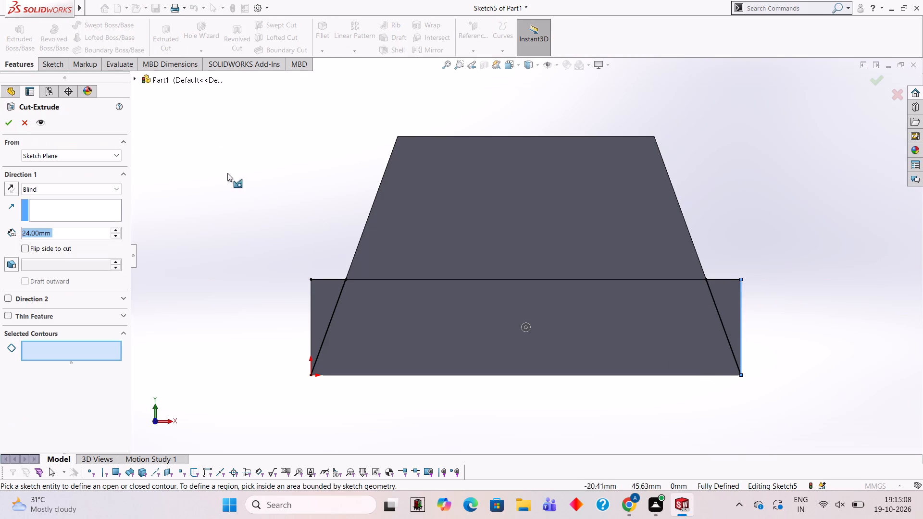
{"action": "middle_click_drag", "start_coordinate": [302, 236], "coordinate": [319, 358]}
{"action": "left_click", "coordinate": [379, 424]}
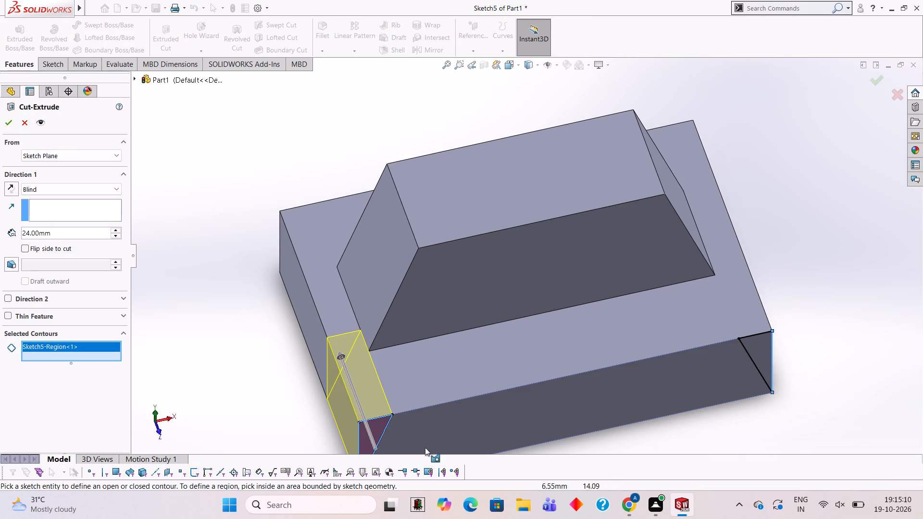
{"action": "left_click", "coordinate": [754, 352]}
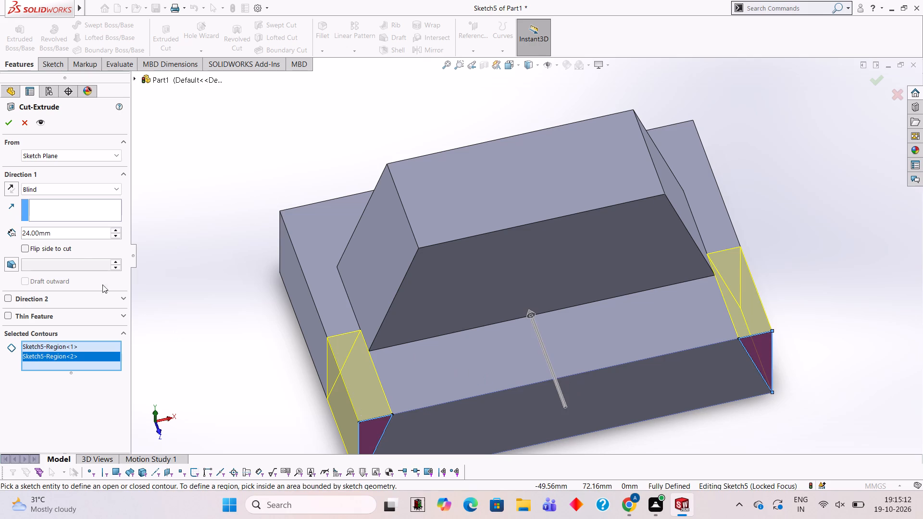
{"action": "left_click", "coordinate": [71, 235]}
{"action": "key", "text": "BackSpace"}
{"action": "key", "text": "BackSpace"}
{"action": "key", "text": "BackSpace"}
{"action": "key", "text": "BackSpace"}
{"action": "key", "text": "BackSpace"}
{"action": "key", "text": "BackSpace"}
{"action": "key", "text": "BackSpace"}
{"action": "key", "text": "BackSpace"}
{"action": "key", "text": "BackSpace"}
{"action": "key", "text": "BackSpace"}
{"action": "key", "text": "BackSpace"}
{"action": "key", "text": "BackSpace"}
{"action": "key", "text": "BackSpace"}
{"action": "key", "text": "BackSpace"}
{"action": "key", "text": "BackSpace"}
{"action": "type", "text": "60"}
{"action": "key", "text": "Return"}
{"action": "scroll", "coordinate": [225, 230], "scroll_direction": "up", "scroll_amount": 2}
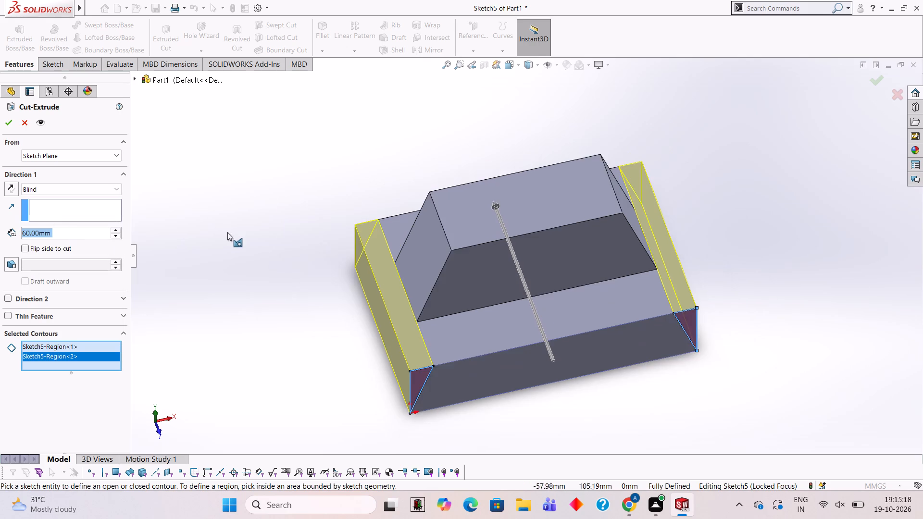
{"action": "middle_click_drag", "start_coordinate": [258, 269], "coordinate": [314, 371]}
{"action": "left_click", "coordinate": [4, 125]}
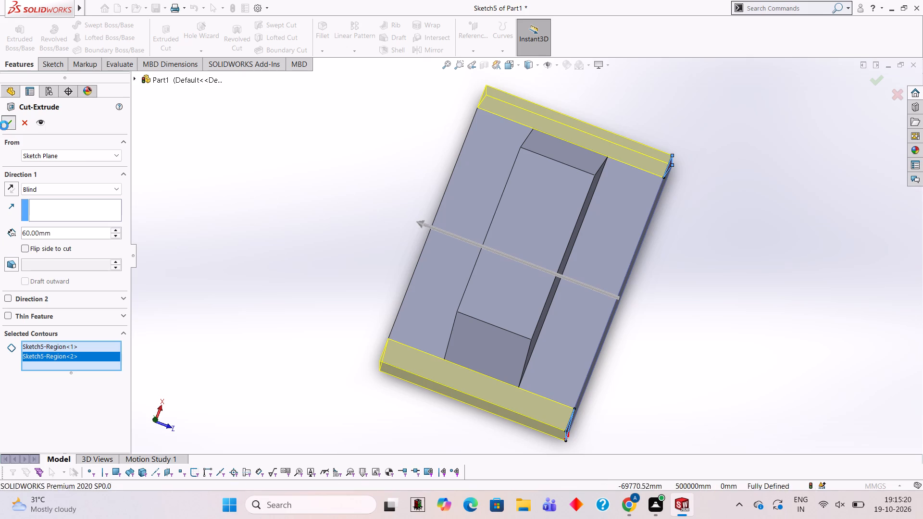
{"action": "left_click", "coordinate": [191, 182]}
Examine the part's slanted ends and stepped boss from several angles and distances.
{"action": "scroll", "coordinate": [409, 279], "scroll_direction": "up", "scroll_amount": 1}
{"action": "middle_click_drag", "start_coordinate": [403, 276], "coordinate": [362, 208]}
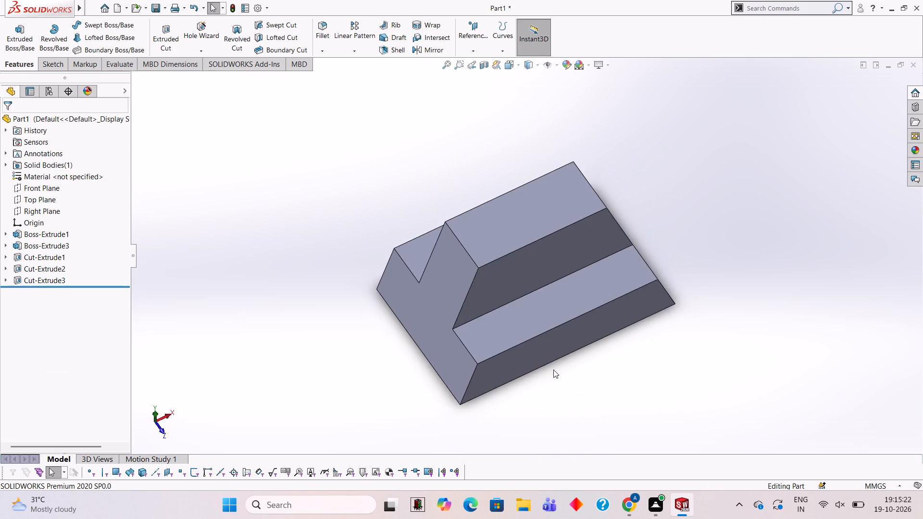
{"action": "scroll", "coordinate": [565, 370], "scroll_direction": "up", "scroll_amount": 1}
{"action": "middle_click_drag", "start_coordinate": [535, 339], "coordinate": [529, 244]}
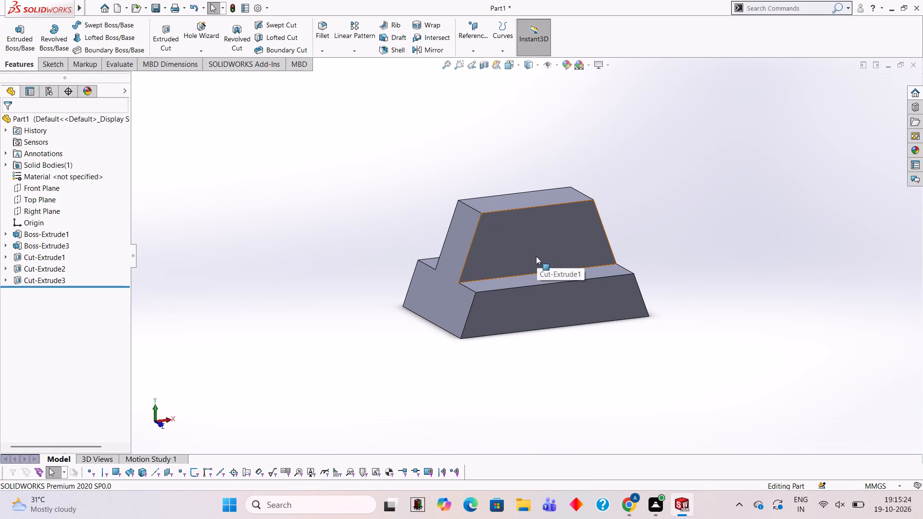
{"action": "scroll", "coordinate": [589, 282], "scroll_direction": "up", "scroll_amount": 1}
{"action": "scroll", "coordinate": [587, 279], "scroll_direction": "down", "scroll_amount": 2}
{"action": "scroll", "coordinate": [456, 235], "scroll_direction": "up", "scroll_amount": 2}
{"action": "scroll", "coordinate": [456, 235], "scroll_direction": "down", "scroll_amount": 2}
{"action": "scroll", "coordinate": [501, 275], "scroll_direction": "down", "scroll_amount": 3}
{"action": "scroll", "coordinate": [499, 270], "scroll_direction": "up", "scroll_amount": 1}
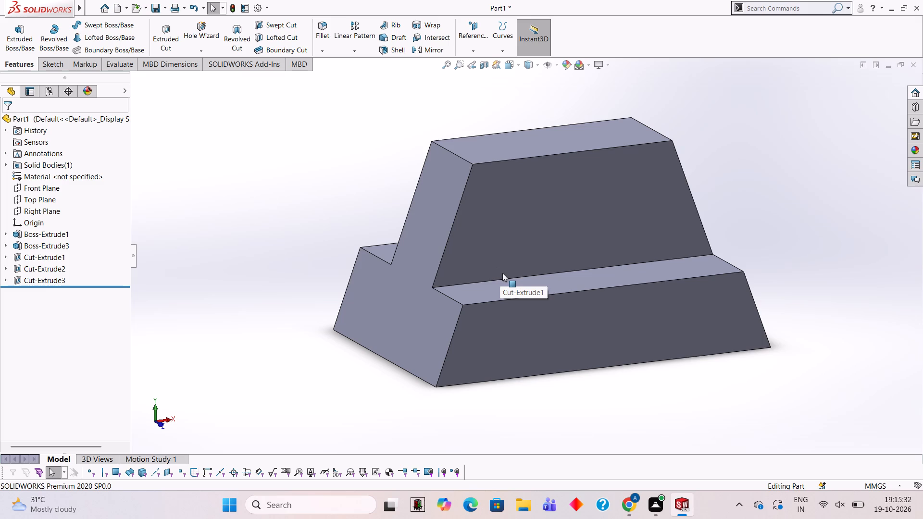
{"action": "scroll", "coordinate": [554, 260], "scroll_direction": "up", "scroll_amount": 3}
{"action": "scroll", "coordinate": [554, 260], "scroll_direction": "down", "scroll_amount": 2}
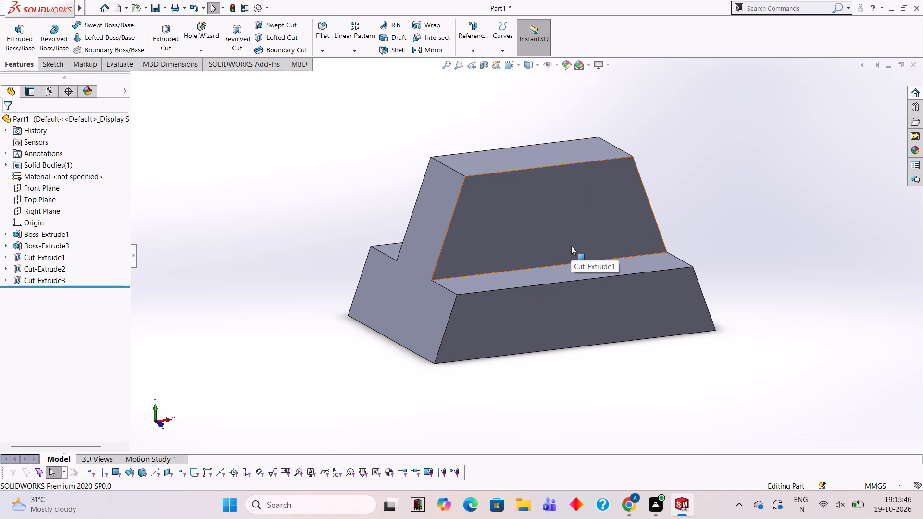
Sketch a 40 mm diameter circle on the boss's front face, centred on the midpoint of its top edge.
{"action": "left_click", "coordinate": [540, 201]}
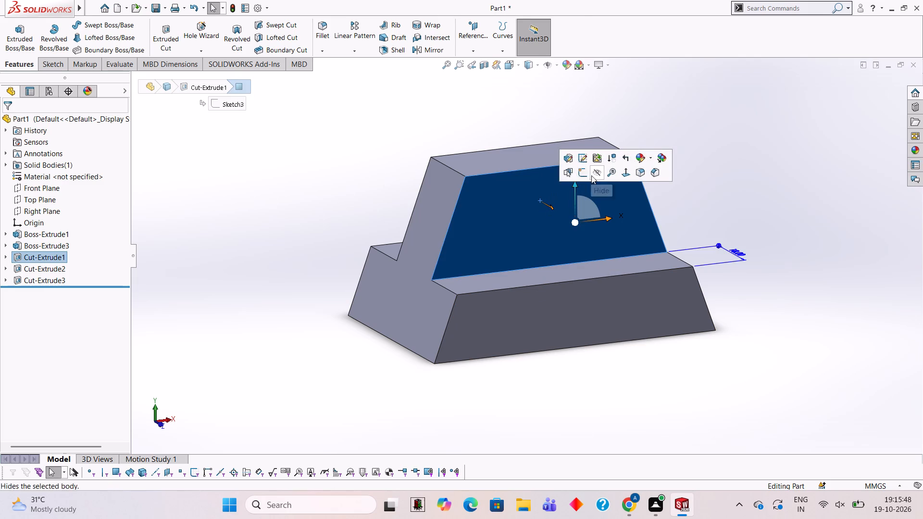
{"action": "left_click", "coordinate": [582, 172]}
{"action": "key", "text": "ctrl+8"}
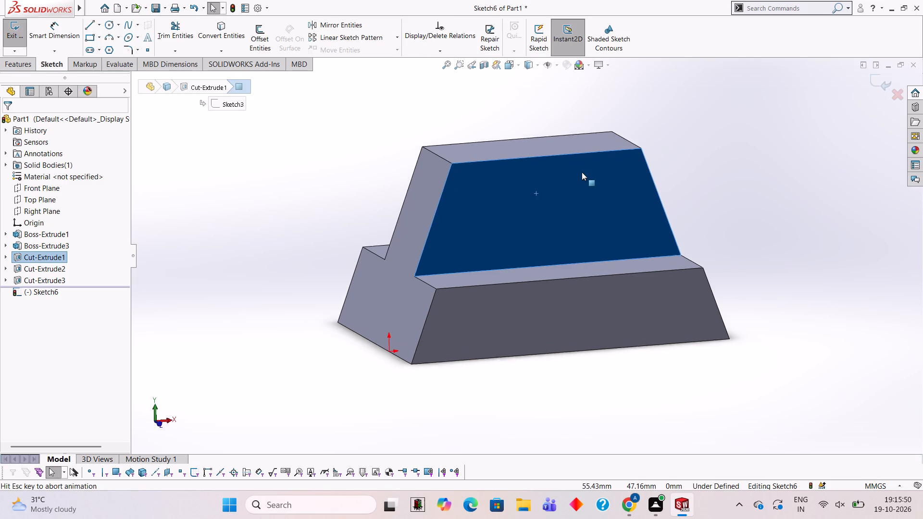
{"action": "scroll", "coordinate": [547, 167], "scroll_direction": "up", "scroll_amount": 2}
{"action": "scroll", "coordinate": [547, 167], "scroll_direction": "down", "scroll_amount": 2}
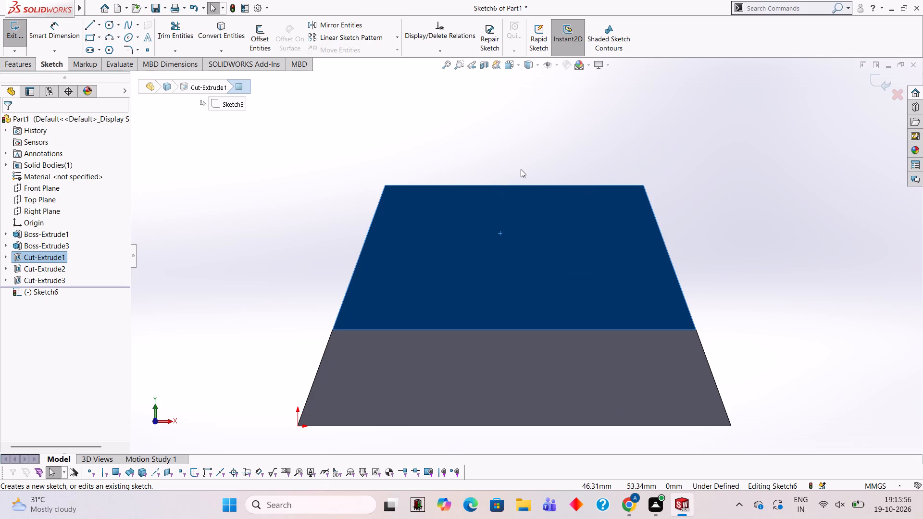
{"action": "left_click", "coordinate": [110, 24]}
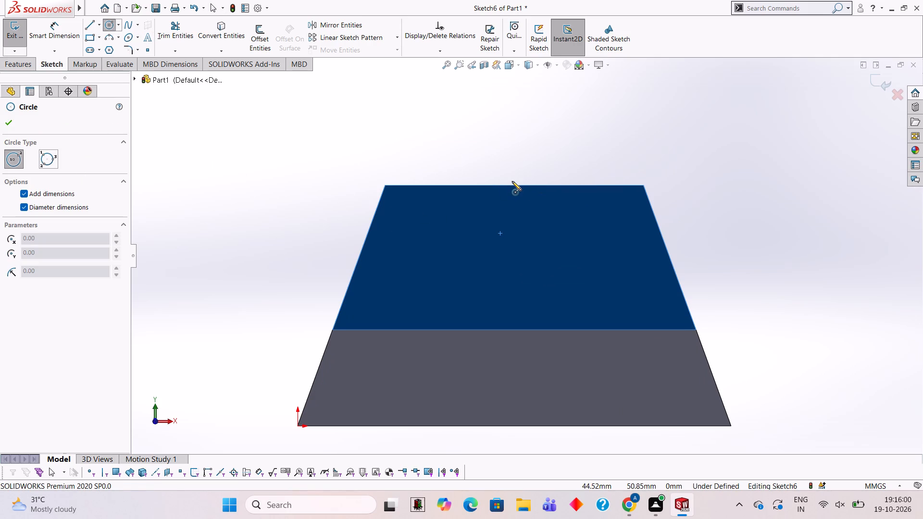
{"action": "left_click", "coordinate": [512, 185]}
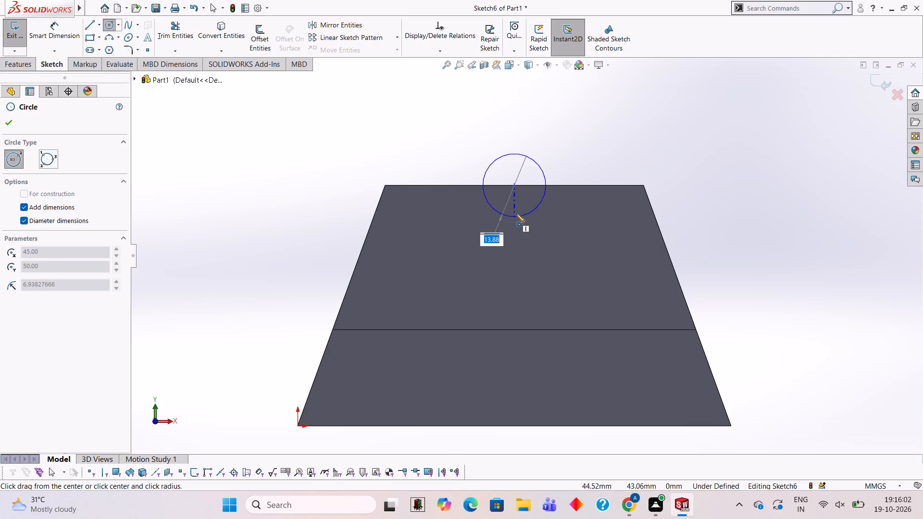
{"action": "type", "text": "40"}
{"action": "key", "text": "Return"}
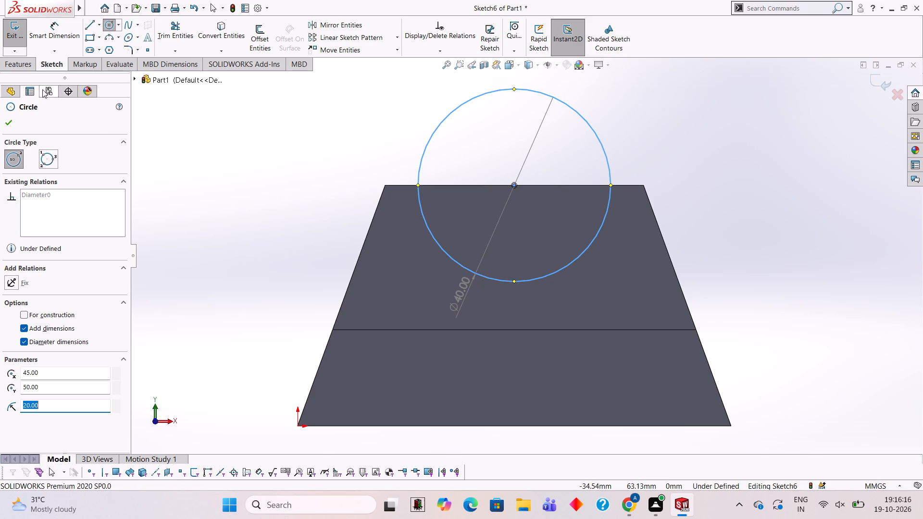
Extrude the 40 mm circle 34 mm backward from the boss's front face, merged with the body.
{"action": "left_click", "coordinate": [27, 59]}
{"action": "left_click", "coordinate": [29, 40]}
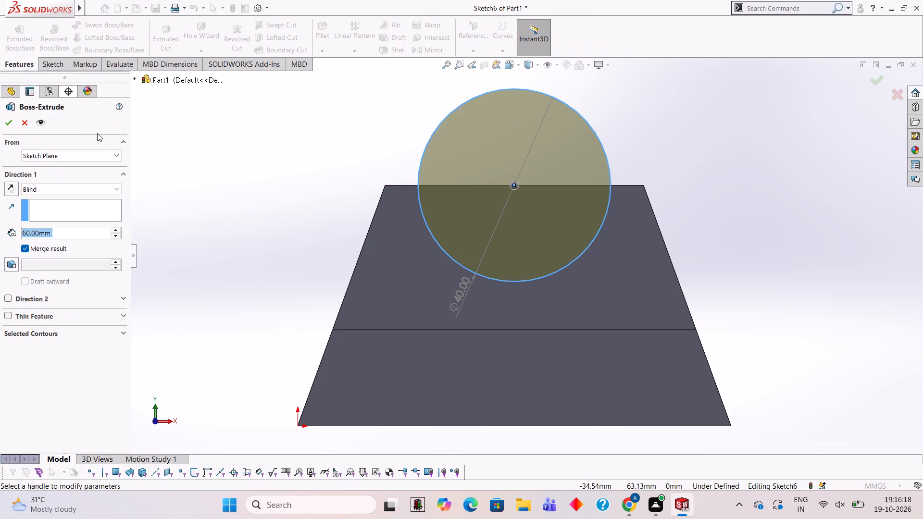
{"action": "middle_click_drag", "start_coordinate": [209, 173], "coordinate": [235, 231]}
{"action": "scroll", "coordinate": [225, 202], "scroll_direction": "down", "scroll_amount": 1}
{"action": "left_click", "coordinate": [83, 234]}
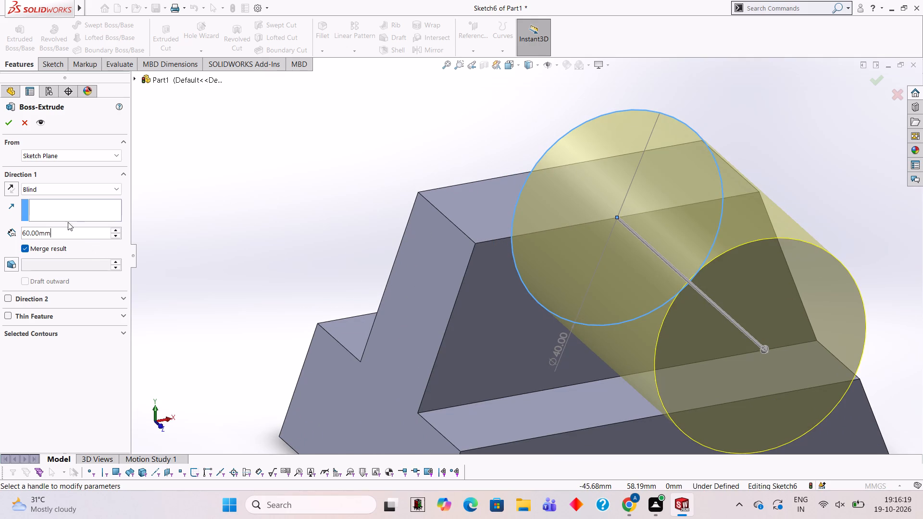
{"action": "left_click", "coordinate": [10, 193]}
{"action": "left_click", "coordinate": [62, 233]}
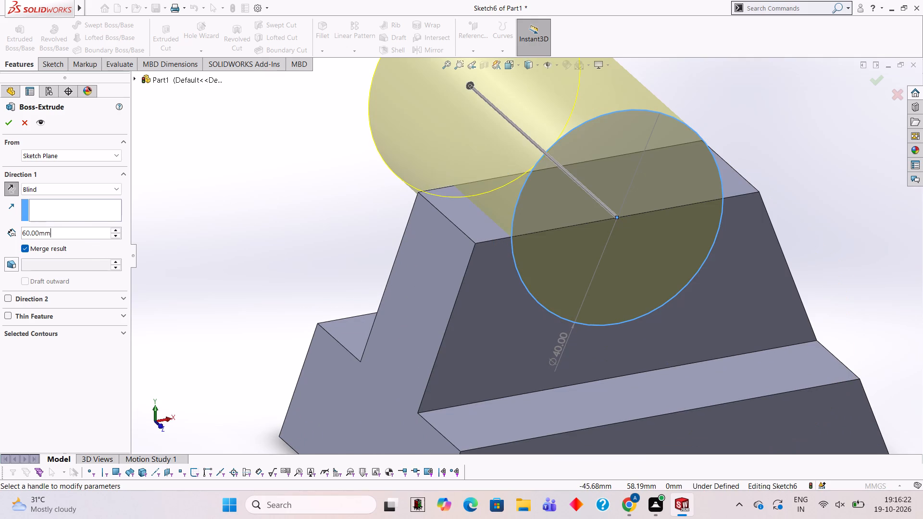
{"action": "key", "text": "BackSpace"}
{"action": "key", "text": "BackSpace"}
{"action": "key", "text": "BackSpace"}
{"action": "key", "text": "BackSpace"}
{"action": "key", "text": "BackSpace"}
{"action": "key", "text": "BackSpace"}
{"action": "key", "text": "BackSpace"}
{"action": "key", "text": "BackSpace"}
{"action": "key", "text": "BackSpace"}
{"action": "key", "text": "BackSpace"}
{"action": "key", "text": "BackSpace"}
{"action": "key", "text": "BackSpace"}
{"action": "key", "text": "BackSpace"}
{"action": "key", "text": "BackSpace"}
{"action": "key", "text": "BackSpace"}
{"action": "key", "text": "BackSpace"}
{"action": "key", "text": "BackSpace"}
{"action": "key", "text": "BackSpace"}
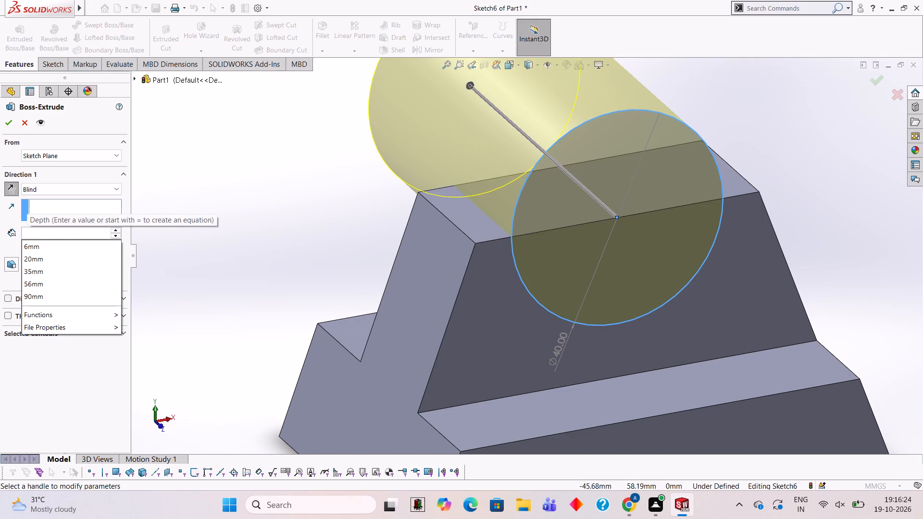
{"action": "type", "text": "34"}
{"action": "key", "text": "Return"}
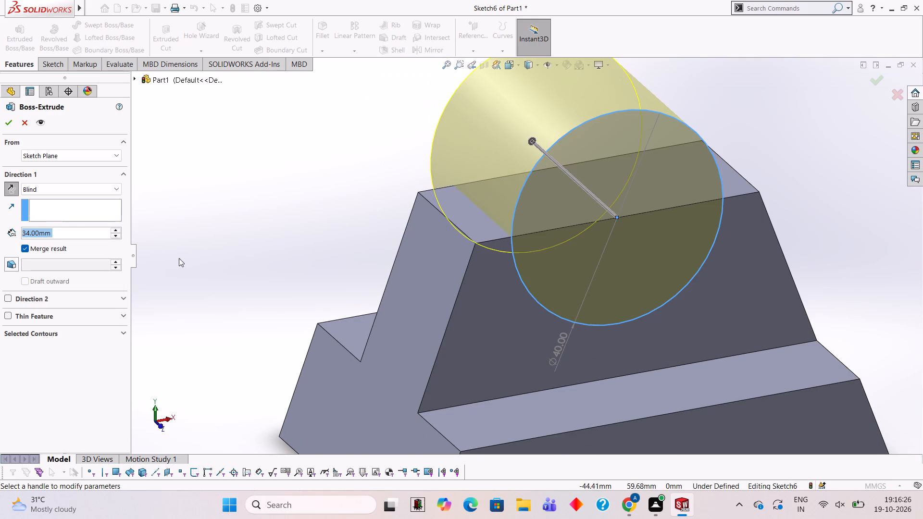
{"action": "middle_click_drag", "start_coordinate": [262, 246], "coordinate": [313, 249]}
{"action": "scroll", "coordinate": [313, 249], "scroll_direction": "down", "scroll_amount": 1}
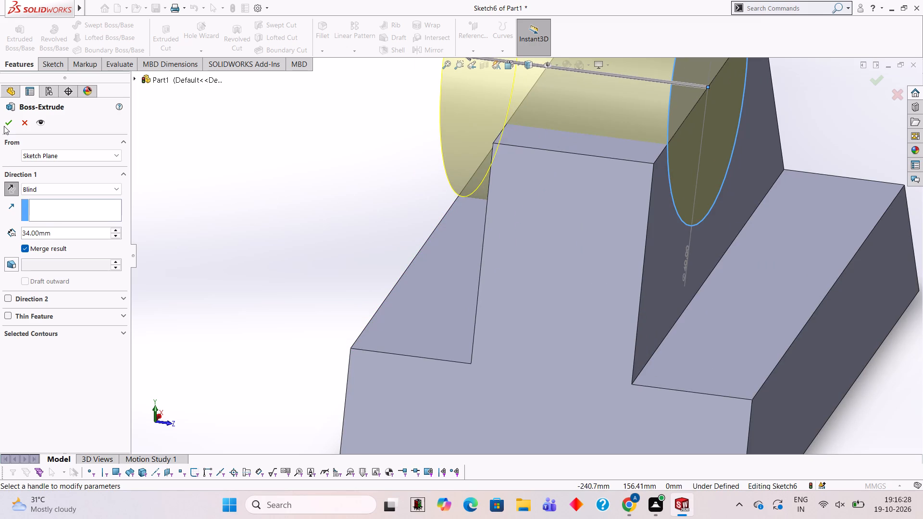
{"action": "left_click", "coordinate": [4, 126]}
{"action": "left_click", "coordinate": [262, 147]}
Sketch a 40 mm diameter circle on the boss's front face, concentric with the cylinder's rounded top.
{"action": "scroll", "coordinate": [446, 222], "scroll_direction": "up", "scroll_amount": 3}
{"action": "middle_click_drag", "start_coordinate": [461, 244], "coordinate": [410, 226]}
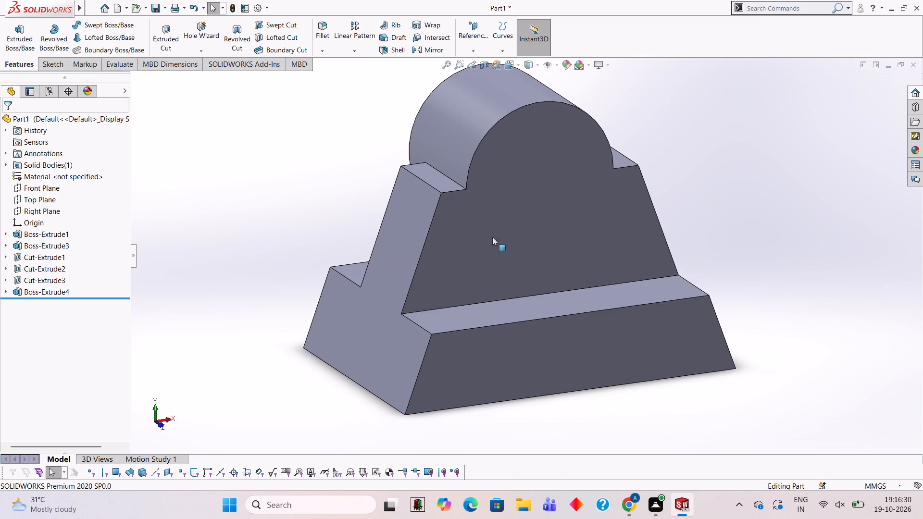
{"action": "left_click", "coordinate": [529, 174]}
{"action": "left_click", "coordinate": [569, 145]}
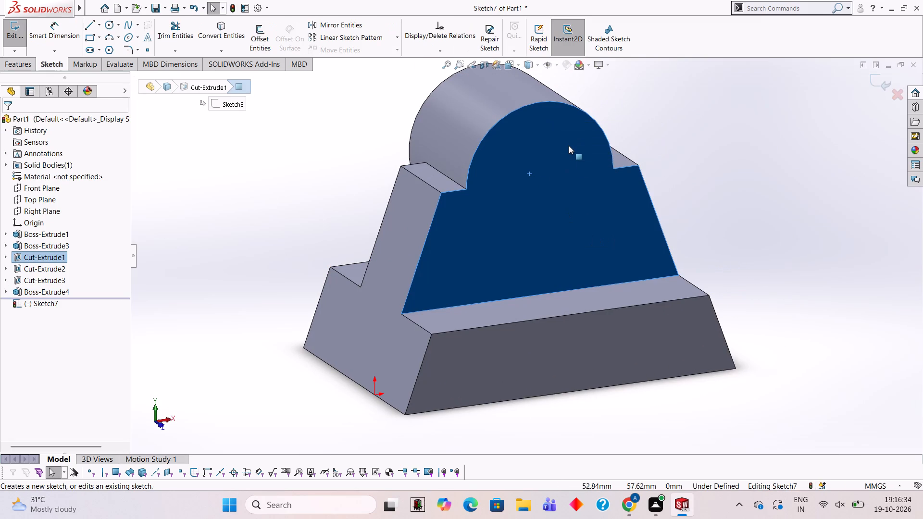
{"action": "key", "text": "ctrl+8"}
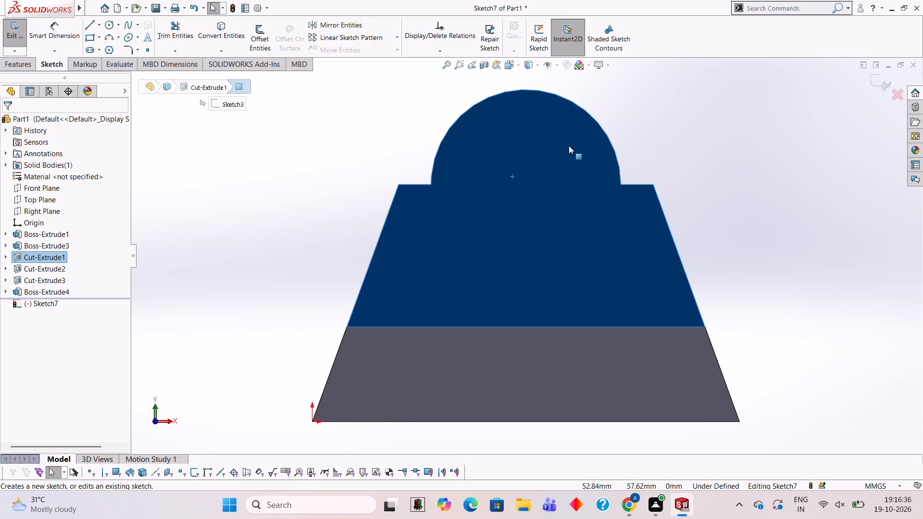
{"action": "left_click", "coordinate": [112, 24]}
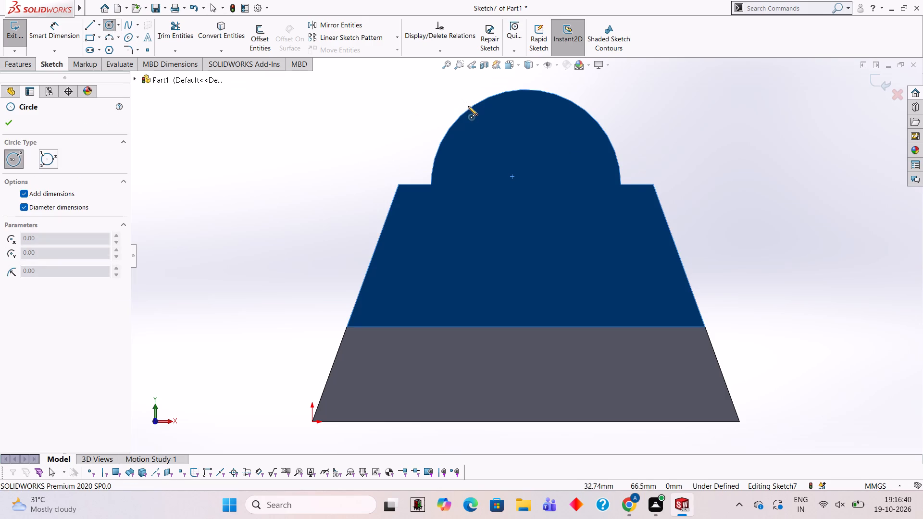
{"action": "left_click", "coordinate": [525, 184]}
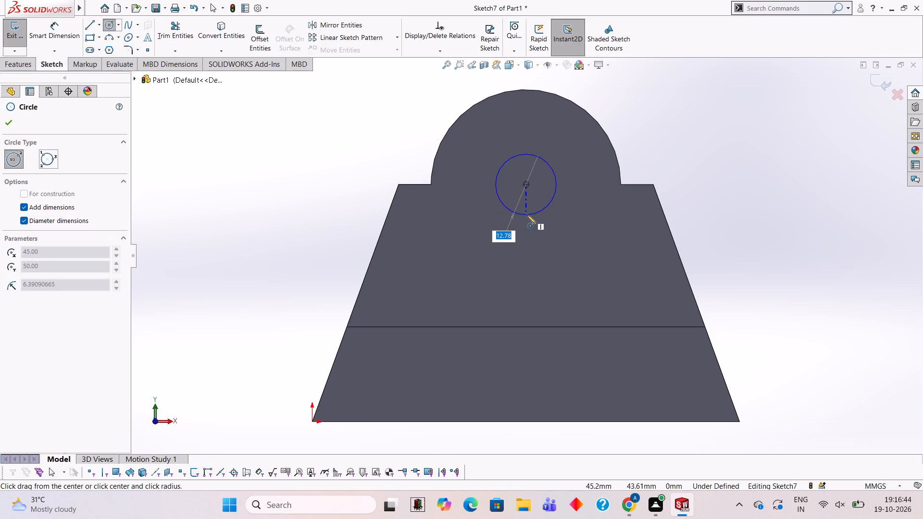
{"action": "type", "text": "40"}
{"action": "key", "text": "Return"}
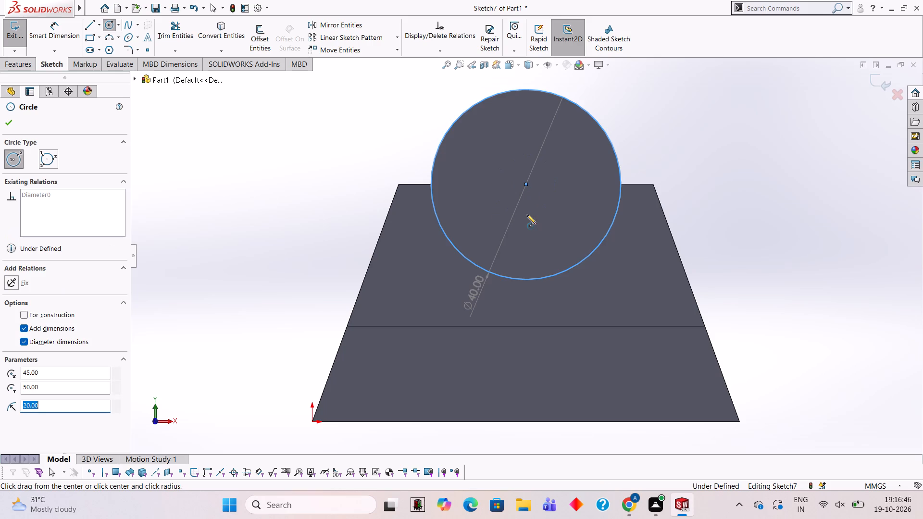
Extrude the new 40 mm circle 10 mm forward from the boss's front face, merged with the body.
{"action": "left_click", "coordinate": [27, 68]}
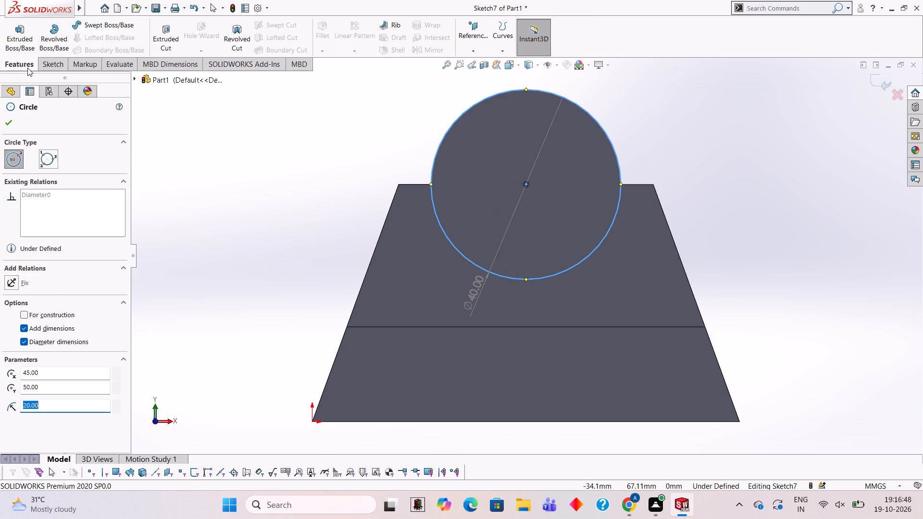
{"action": "left_click", "coordinate": [17, 39]}
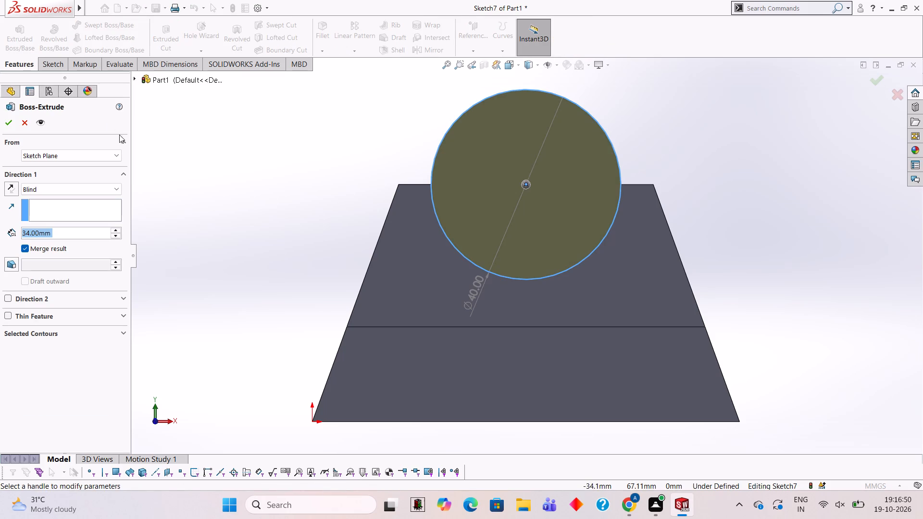
{"action": "middle_click_drag", "start_coordinate": [267, 120], "coordinate": [317, 165]}
{"action": "left_click", "coordinate": [94, 239]}
{"action": "left_click", "coordinate": [88, 232]}
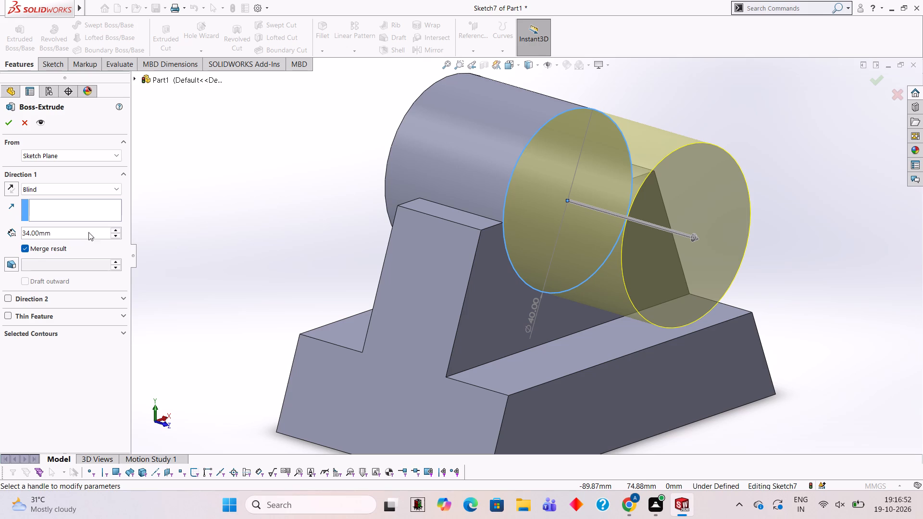
{"action": "key", "text": "BackSpace"}
{"action": "key", "text": "BackSpace"}
{"action": "key", "text": "BackSpace"}
{"action": "key", "text": "BackSpace"}
{"action": "key", "text": "BackSpace"}
{"action": "key", "text": "BackSpace"}
{"action": "key", "text": "BackSpace"}
{"action": "key", "text": "BackSpace"}
{"action": "key", "text": "BackSpace"}
{"action": "key", "text": "BackSpace"}
{"action": "key", "text": "BackSpace"}
{"action": "key", "text": "BackSpace"}
{"action": "key", "text": "BackSpace"}
{"action": "key", "text": "BackSpace"}
{"action": "key", "text": "BackSpace"}
{"action": "key", "text": "BackSpace"}
{"action": "key", "text": "BackSpace"}
{"action": "key", "text": "BackSpace"}
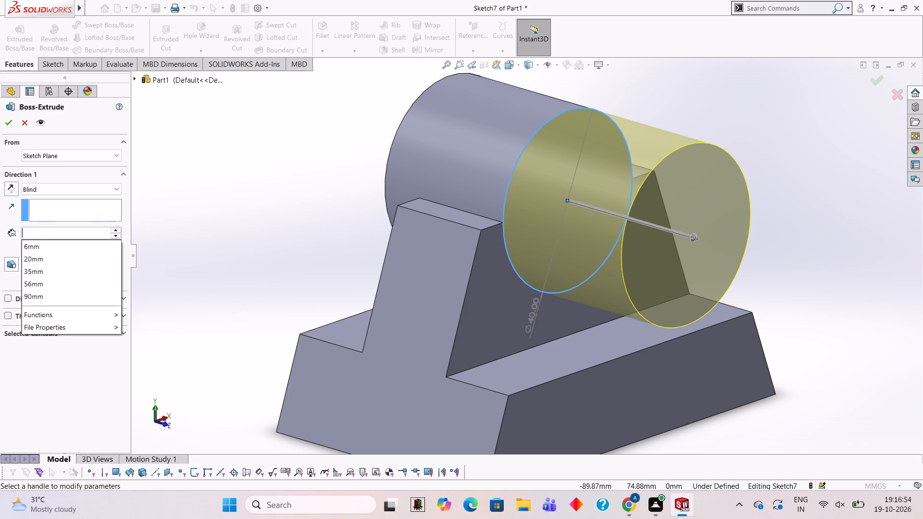
{"action": "type", "text": "10"}
{"action": "key", "text": "Return"}
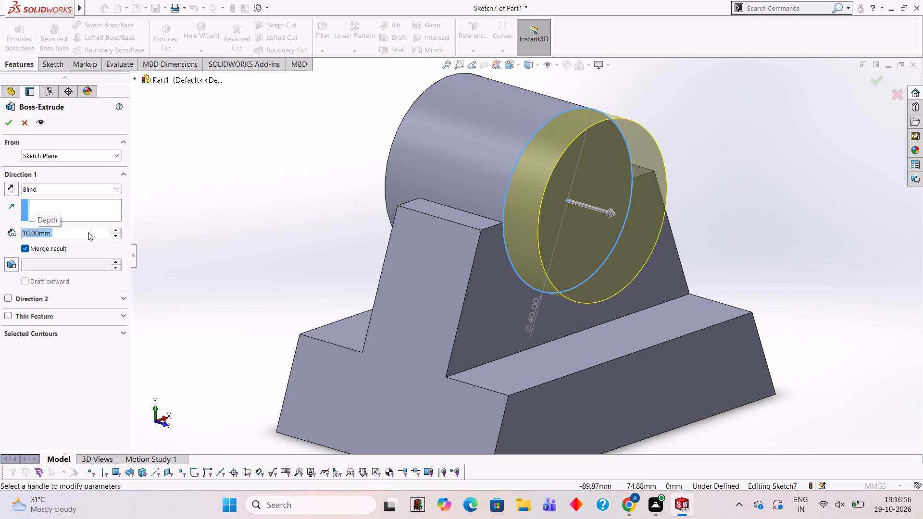
{"action": "left_click", "coordinate": [10, 122]}
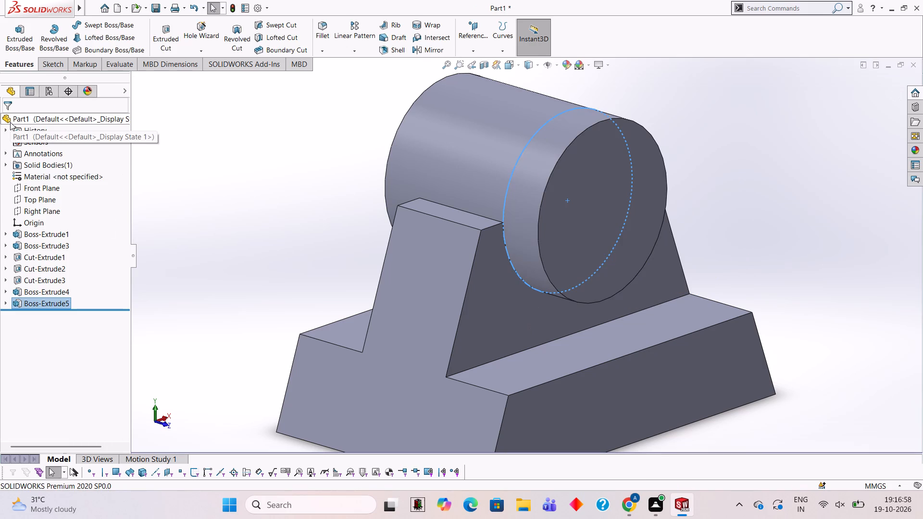
{"action": "left_click", "coordinate": [277, 145]}
Sketch a 16 mm diameter circle on the cylinder's front end face, centred on the cylinder's axis.
{"action": "scroll", "coordinate": [523, 244], "scroll_direction": "up", "scroll_amount": 2}
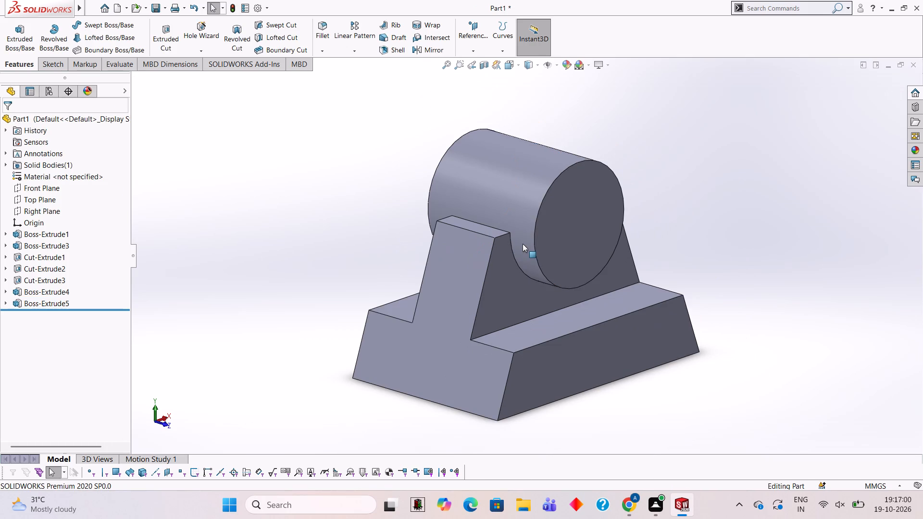
{"action": "middle_click_drag", "start_coordinate": [620, 203], "coordinate": [608, 203]}
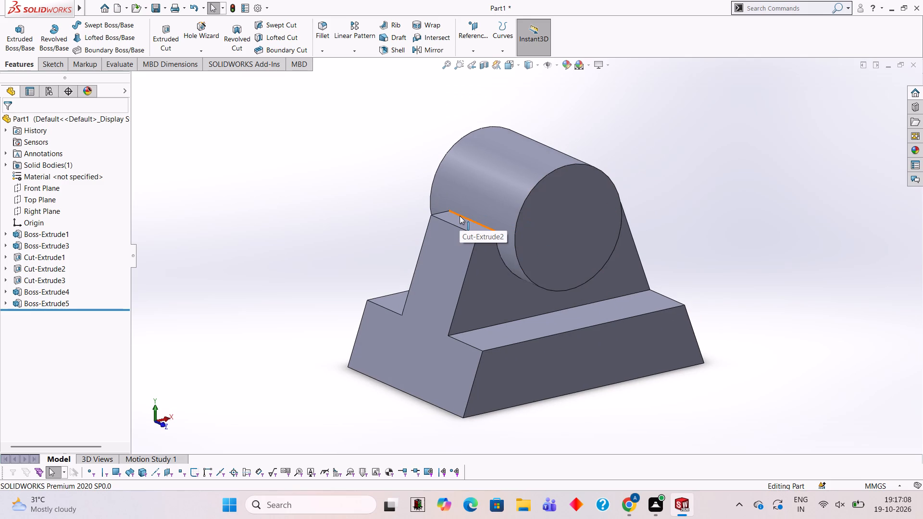
{"action": "left_click", "coordinate": [564, 234]}
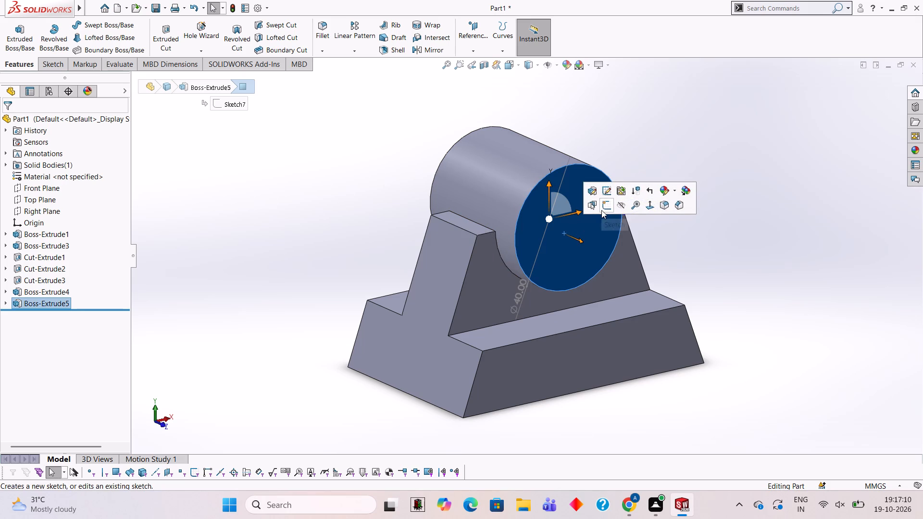
{"action": "left_click", "coordinate": [603, 202]}
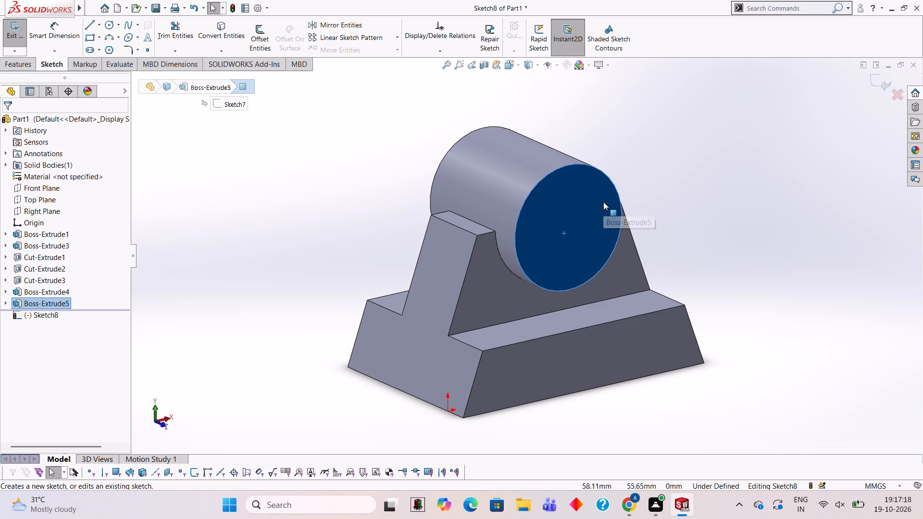
{"action": "key", "text": "ctrl+8"}
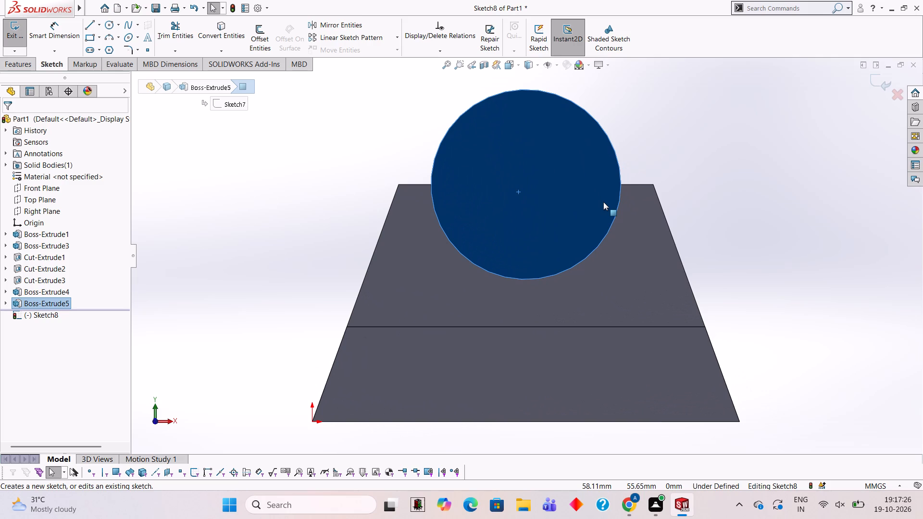
{"action": "left_click", "coordinate": [109, 22]}
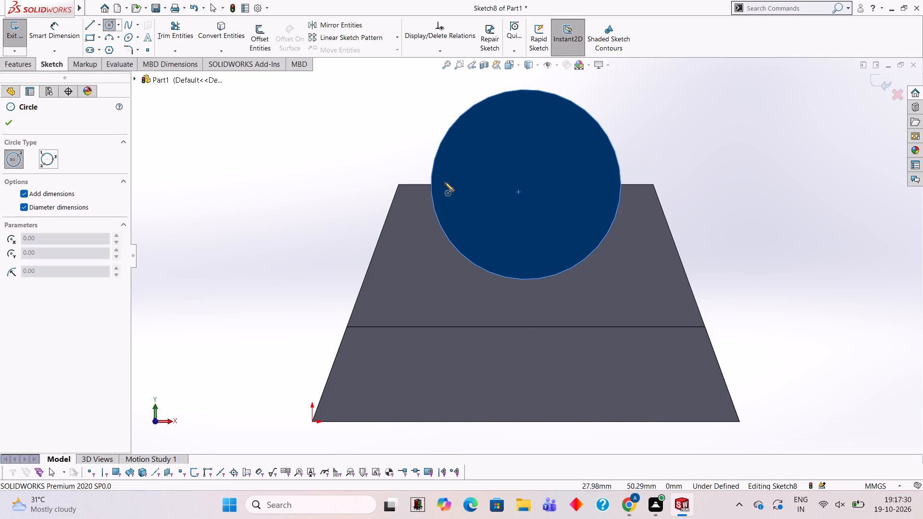
{"action": "left_click", "coordinate": [526, 183]}
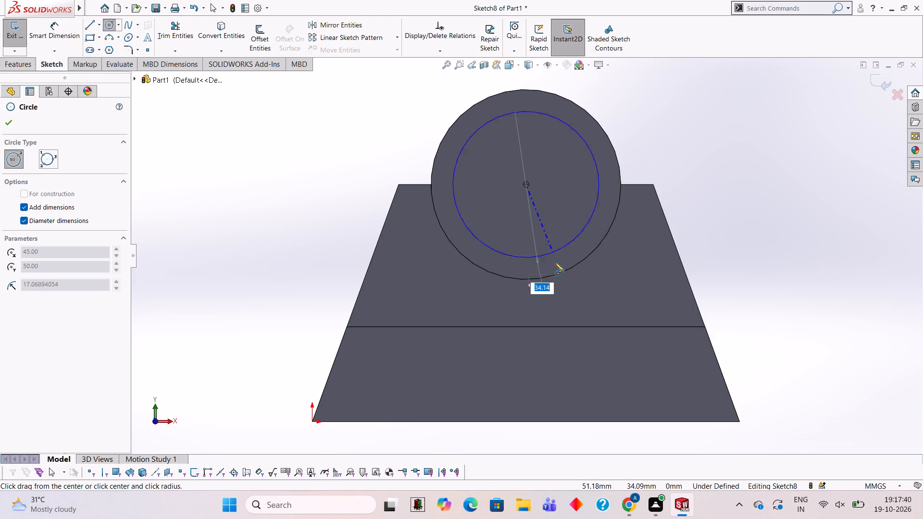
{"action": "key", "text": "1"}
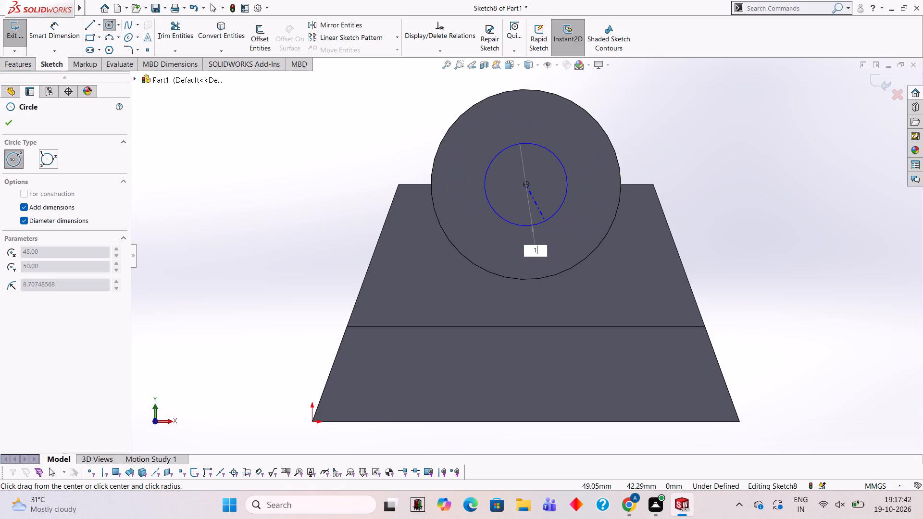
{"action": "key", "text": "6"}
{"action": "key", "text": "Return"}
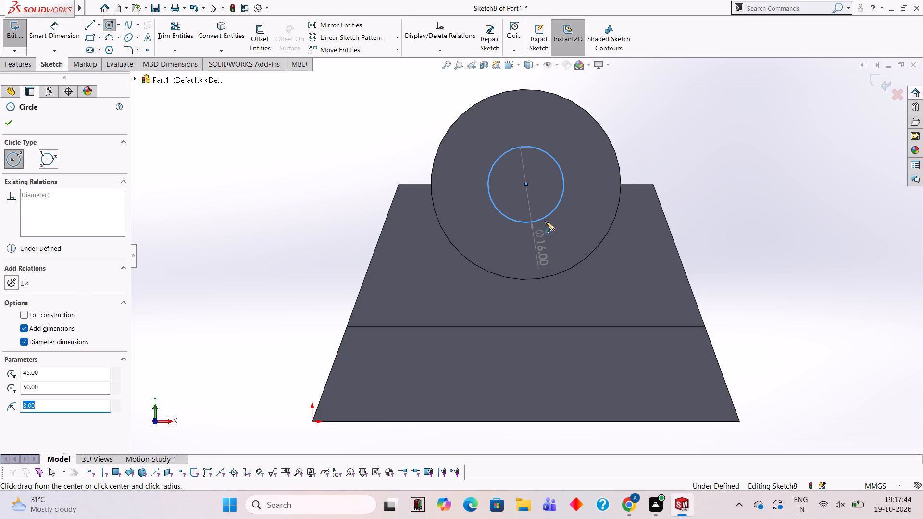
{"action": "key", "text": "Escape"}
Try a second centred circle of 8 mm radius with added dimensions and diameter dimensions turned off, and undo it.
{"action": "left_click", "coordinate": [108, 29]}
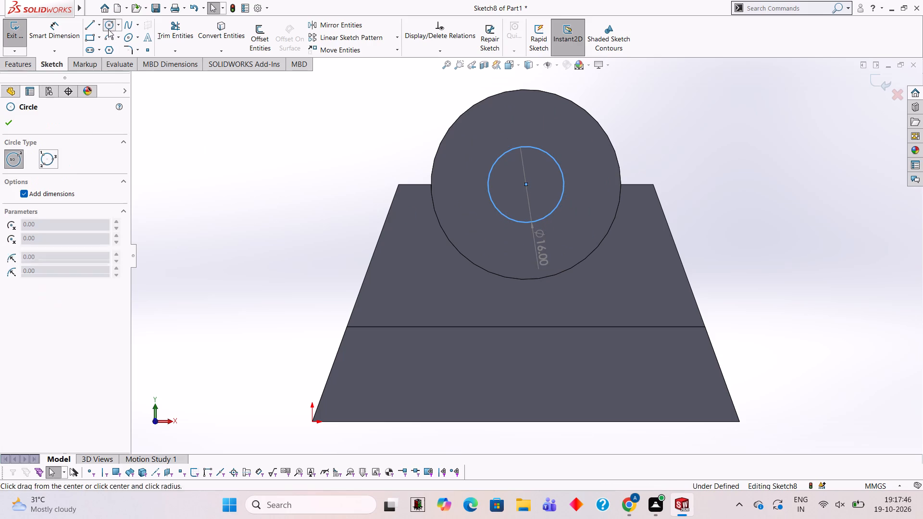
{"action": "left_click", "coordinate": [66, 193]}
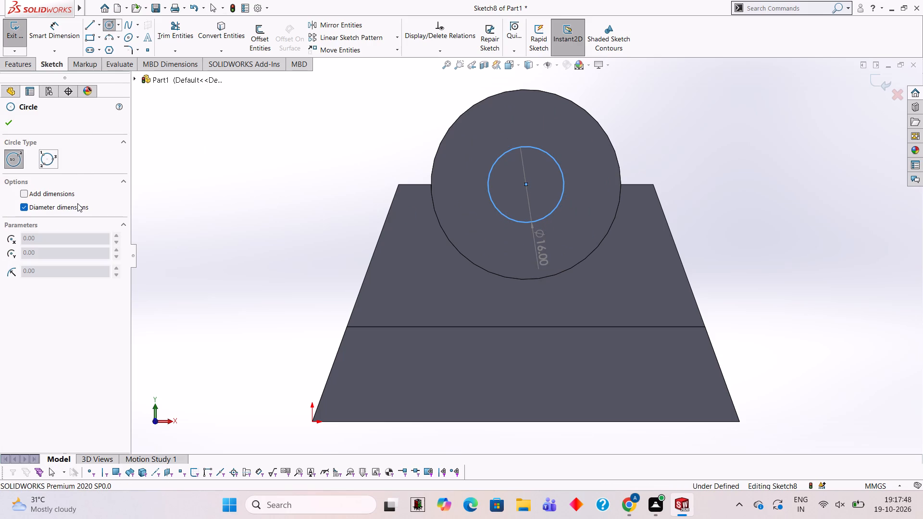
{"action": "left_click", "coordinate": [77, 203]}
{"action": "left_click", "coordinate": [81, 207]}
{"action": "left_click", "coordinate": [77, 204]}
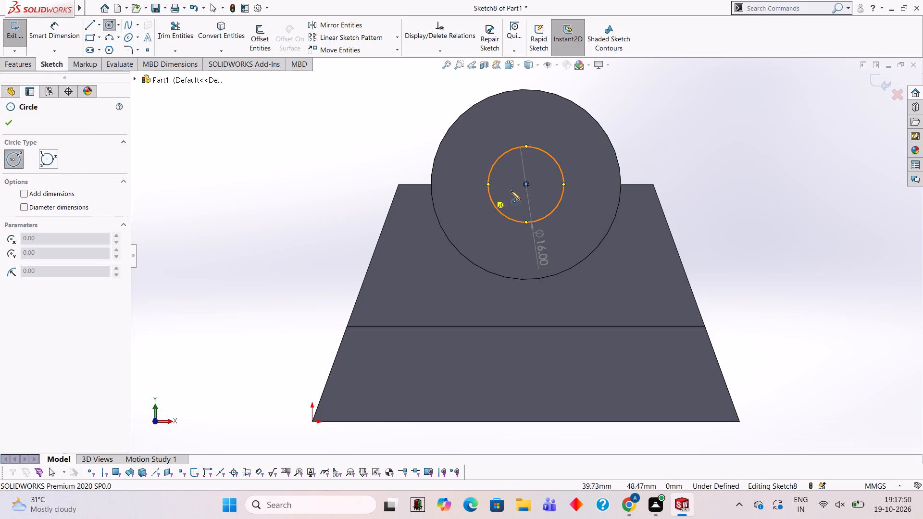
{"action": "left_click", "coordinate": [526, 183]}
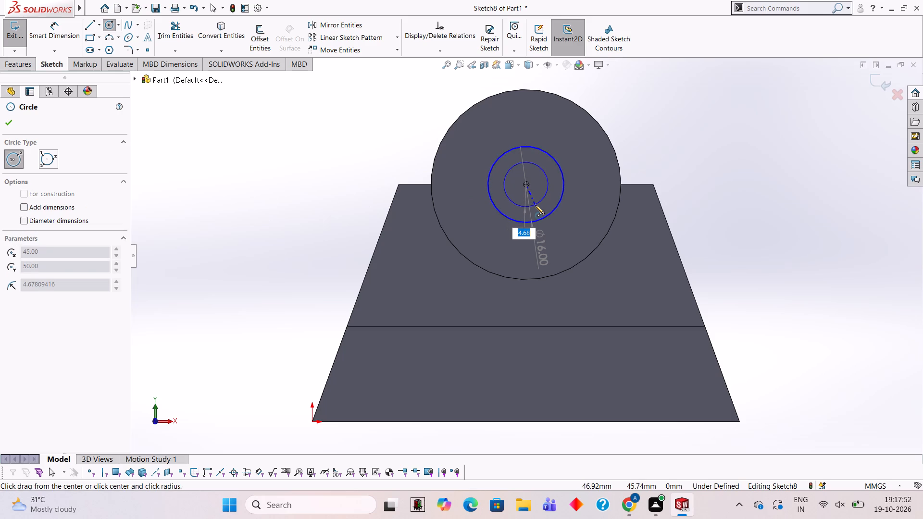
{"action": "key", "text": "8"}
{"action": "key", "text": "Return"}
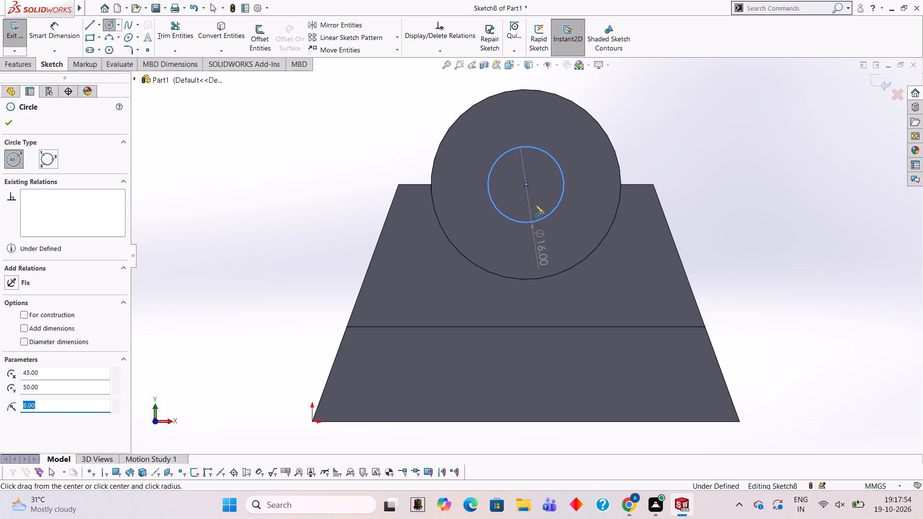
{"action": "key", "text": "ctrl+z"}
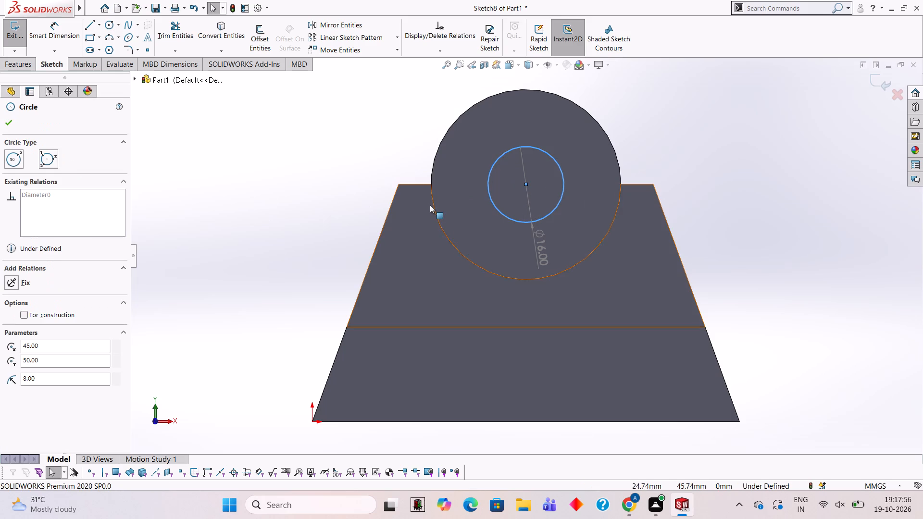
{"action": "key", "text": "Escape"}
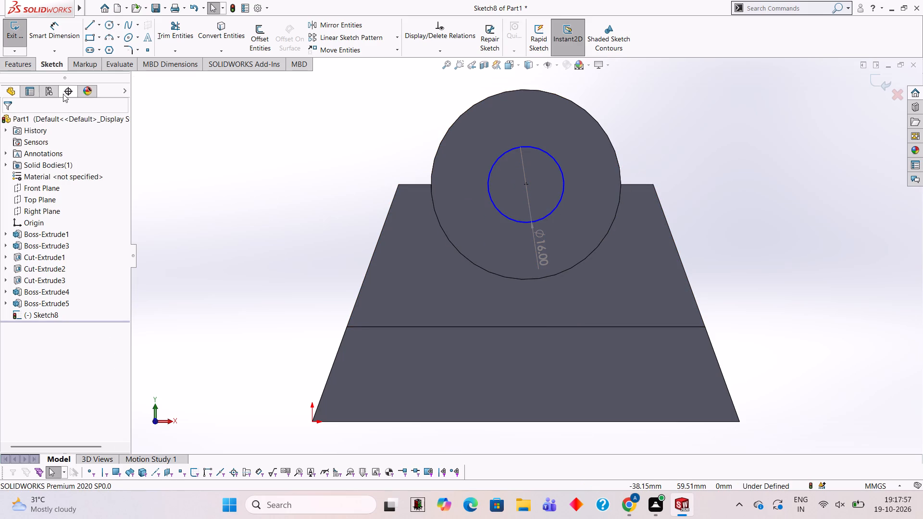
Cut the 16 mm circle 10 mm deep into the cylinder's front end face.
{"action": "left_click", "coordinate": [22, 65]}
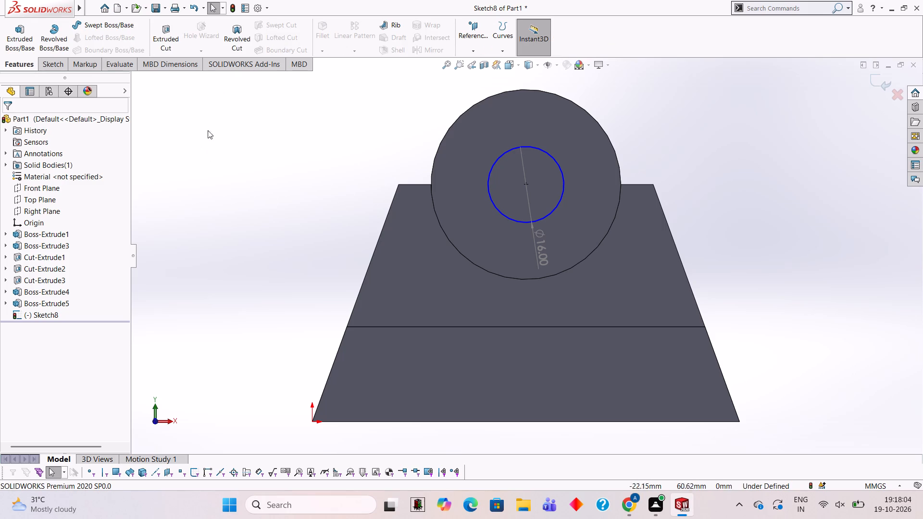
{"action": "left_click", "coordinate": [337, 92]}
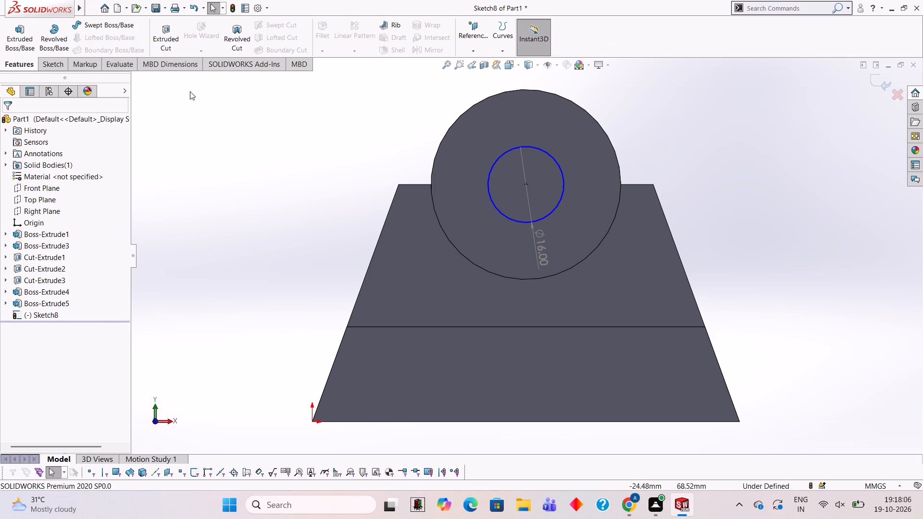
{"action": "left_click", "coordinate": [170, 49]}
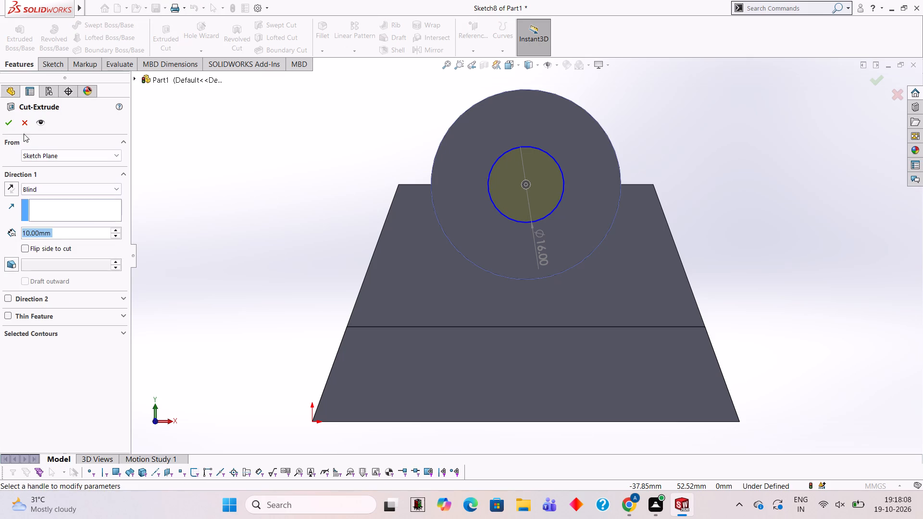
{"action": "left_click", "coordinate": [11, 124]}
{"action": "left_click", "coordinate": [246, 159]}
Sketch a circle of 8 mm radius on the cylinder's rear end face, centred on the cylinder's axis.
{"action": "middle_click_drag", "start_coordinate": [246, 159], "coordinate": [310, 185]}
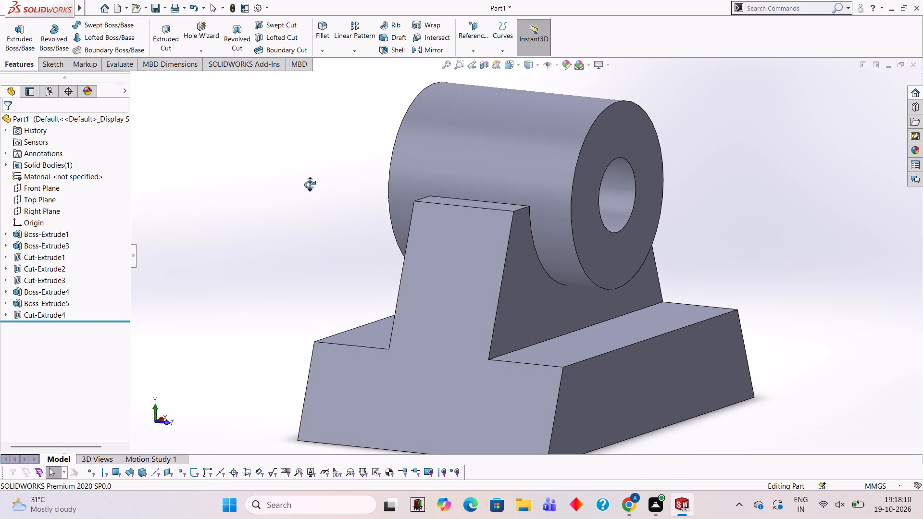
{"action": "middle_click_drag", "start_coordinate": [310, 185], "coordinate": [309, 184]}
{"action": "middle_click_drag", "start_coordinate": [311, 184], "coordinate": [416, 196]}
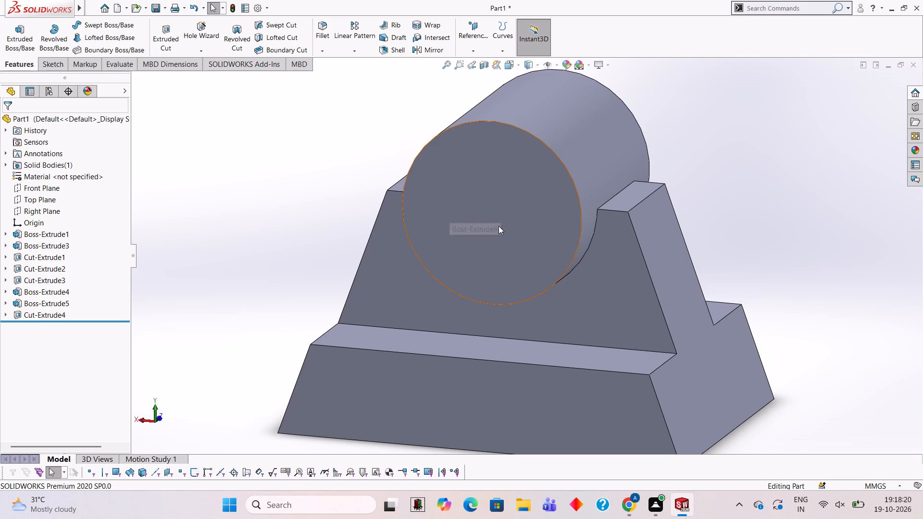
{"action": "left_click", "coordinate": [476, 206]}
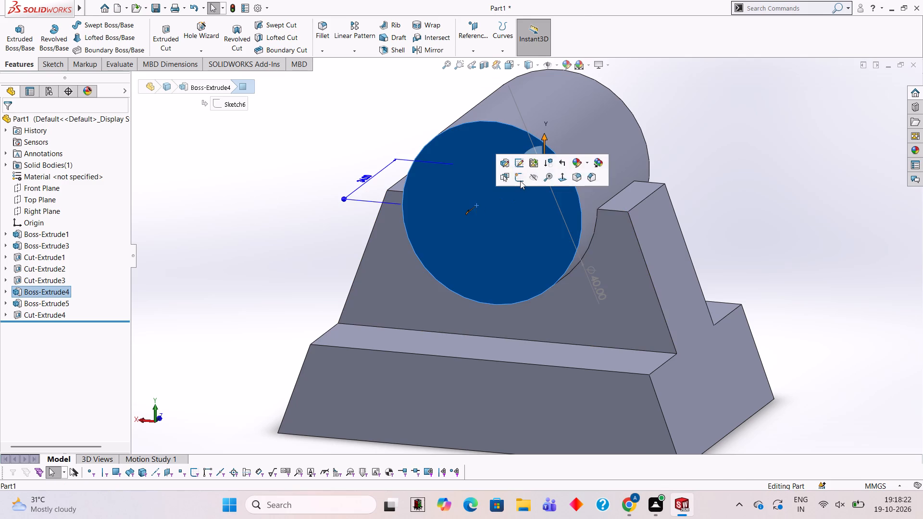
{"action": "left_click", "coordinate": [520, 179]}
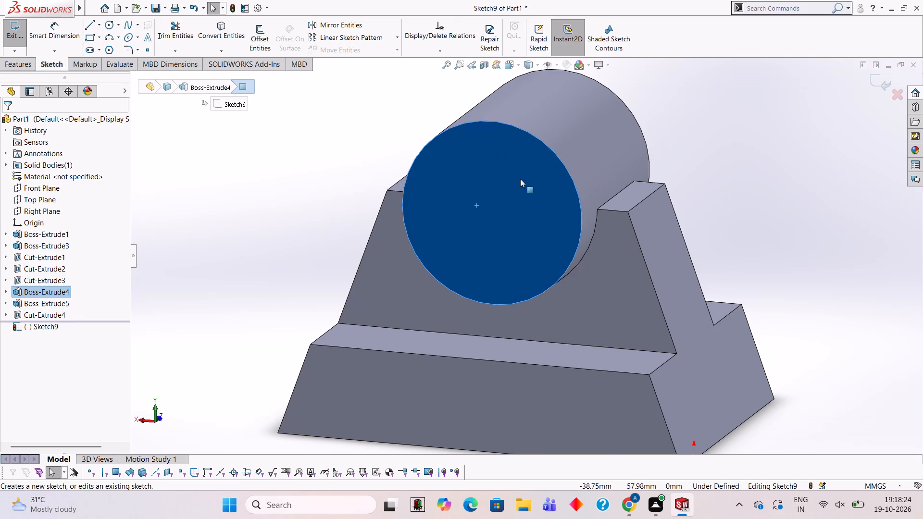
{"action": "key", "text": "ctrl+8"}
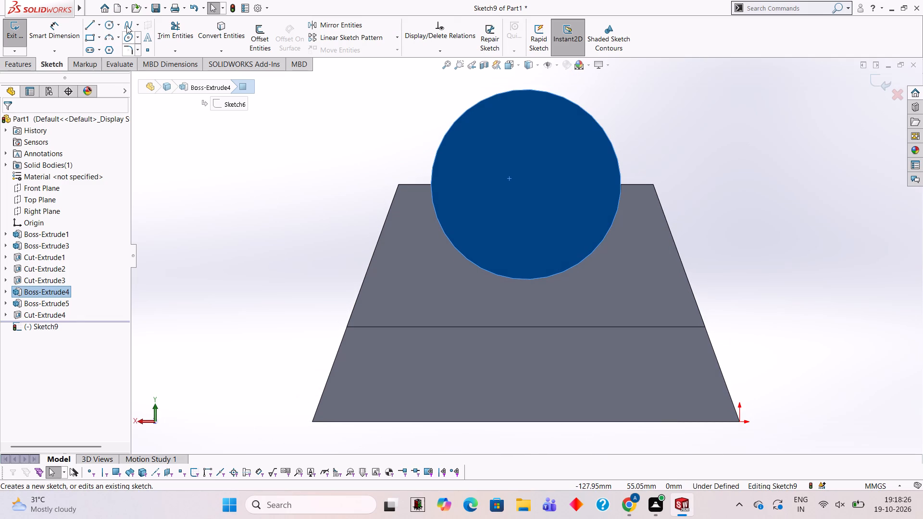
{"action": "left_click", "coordinate": [112, 20]}
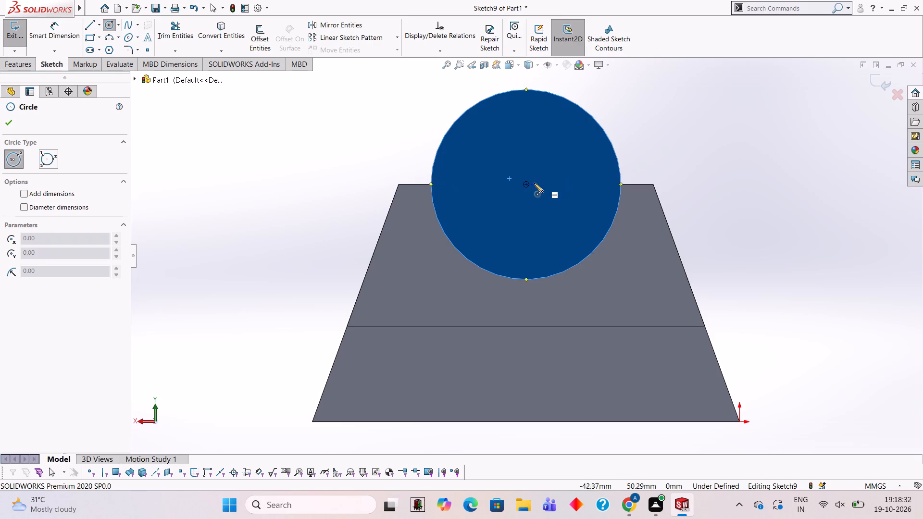
{"action": "left_click", "coordinate": [524, 184]}
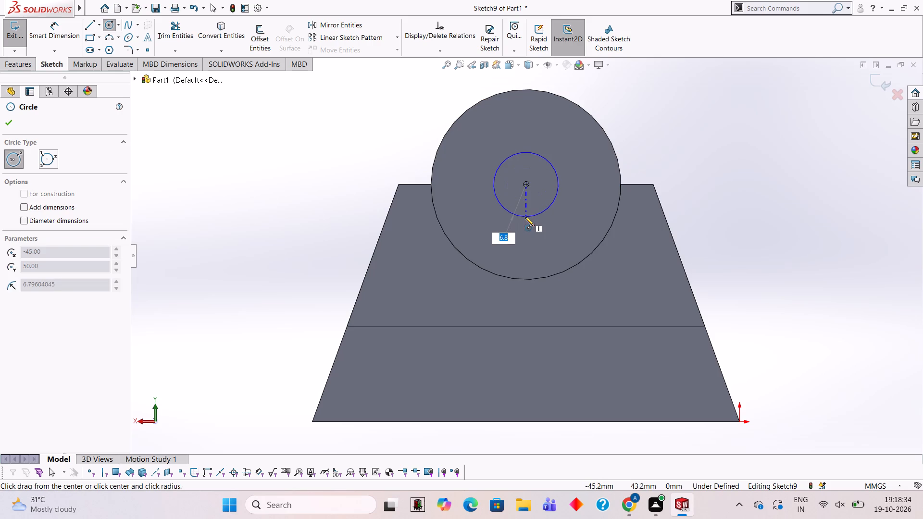
{"action": "key", "text": "8"}
{"action": "key", "text": "Return"}
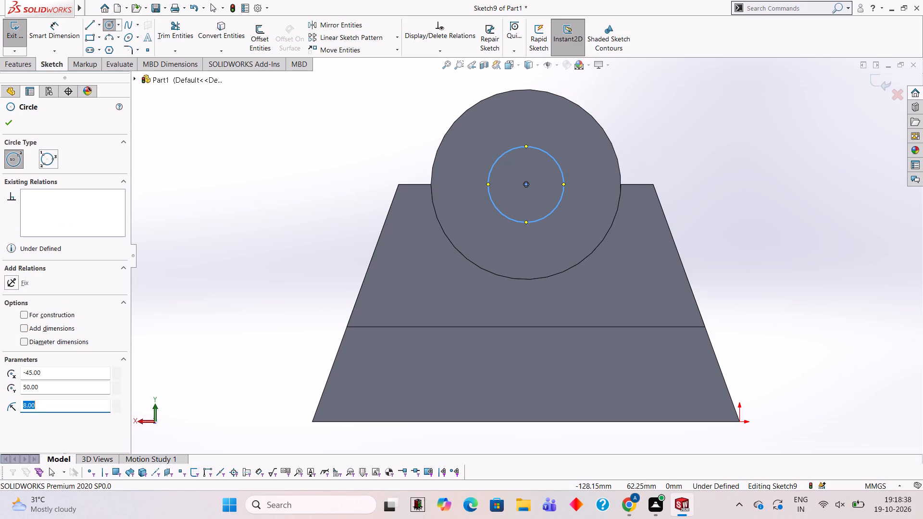
Cut the new centred circle 10 mm deep into the cylinder's rear end face.
{"action": "left_click", "coordinate": [21, 67]}
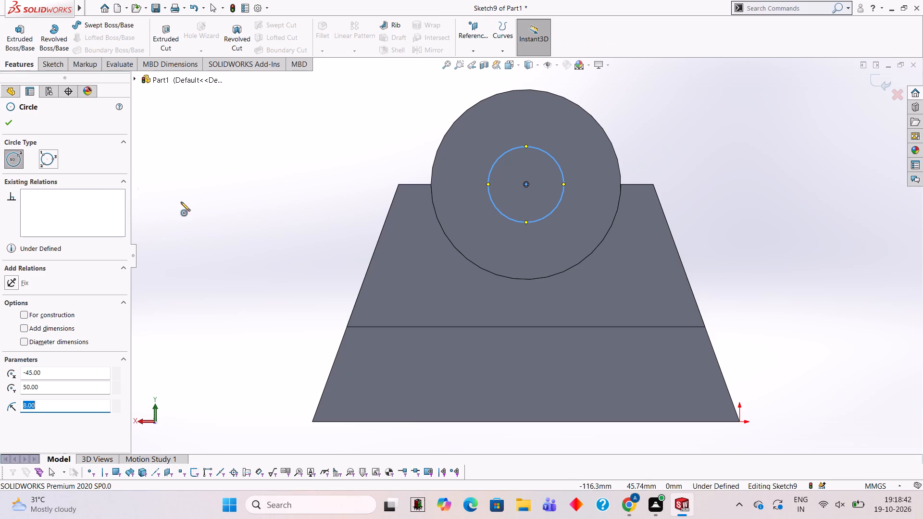
{"action": "left_click", "coordinate": [161, 40]}
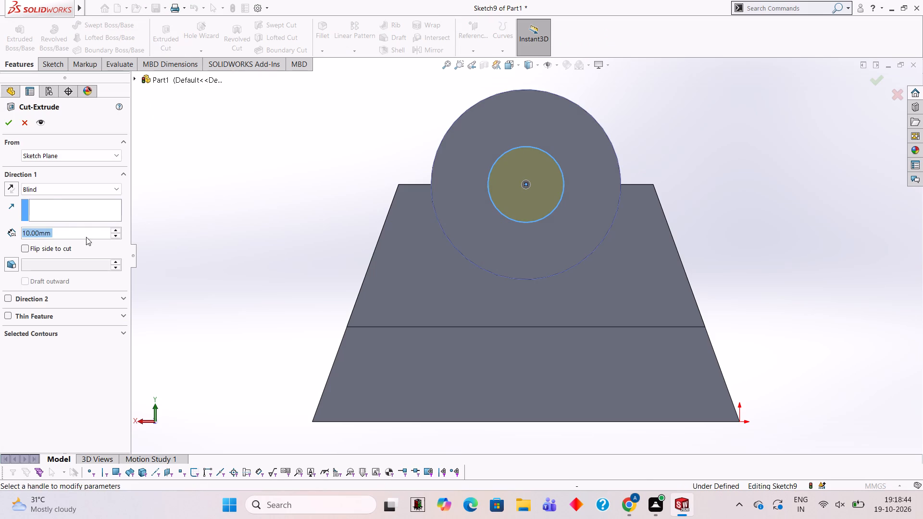
{"action": "left_click", "coordinate": [9, 122]}
{"action": "left_click", "coordinate": [202, 153]}
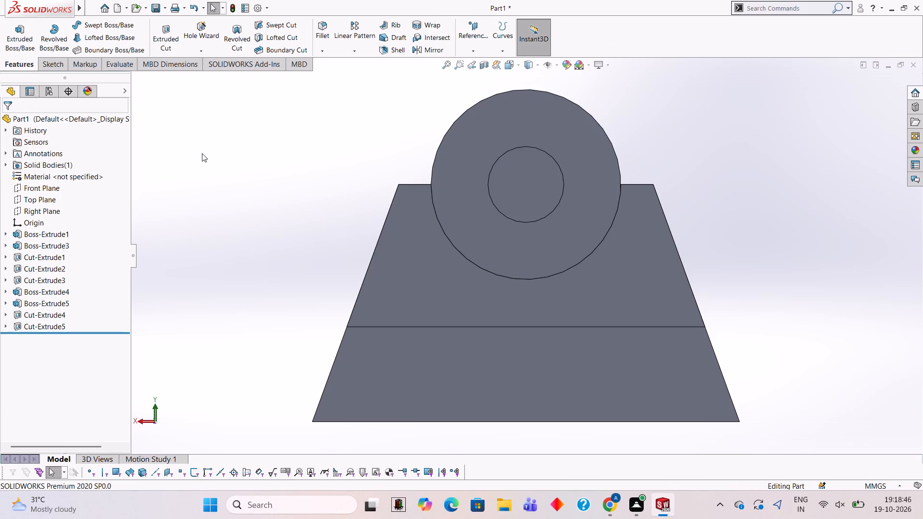
Examine the bored cylinder, the trapezoidal boss and the stepped base from both ends and the side.
{"action": "middle_click_drag", "start_coordinate": [301, 189], "coordinate": [265, 193]}
{"action": "scroll", "coordinate": [350, 209], "scroll_direction": "up", "scroll_amount": 3}
{"action": "middle_click_drag", "start_coordinate": [353, 206], "coordinate": [332, 210]}
{"action": "scroll", "coordinate": [332, 211], "scroll_direction": "down", "scroll_amount": 1}
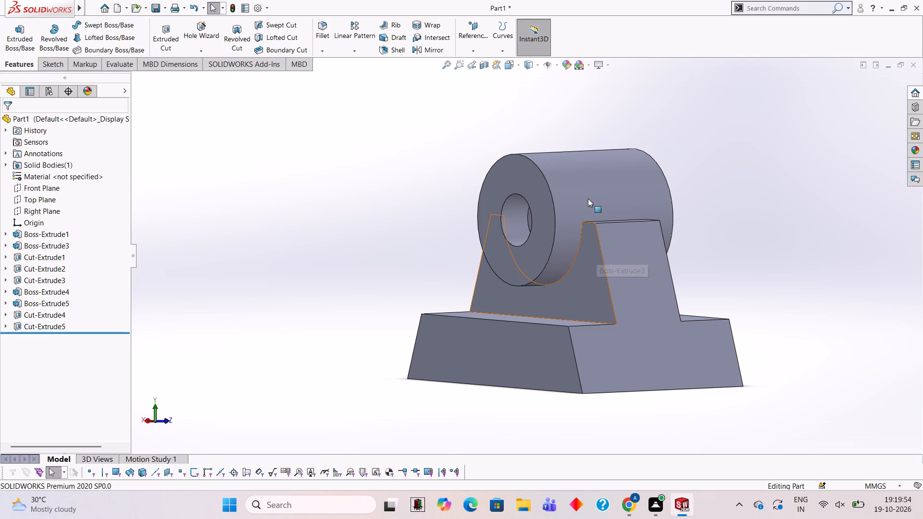
{"action": "middle_click_drag", "start_coordinate": [508, 198], "coordinate": [537, 207]}
{"action": "scroll", "coordinate": [537, 207], "scroll_direction": "up", "scroll_amount": 1}
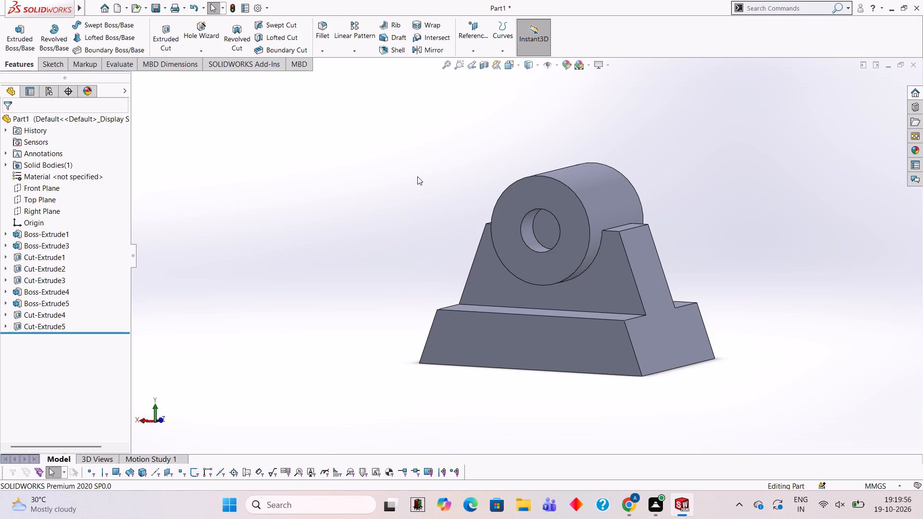
{"action": "middle_click_drag", "start_coordinate": [417, 176], "coordinate": [443, 188]}
{"action": "middle_click_drag", "start_coordinate": [430, 187], "coordinate": [476, 194]}
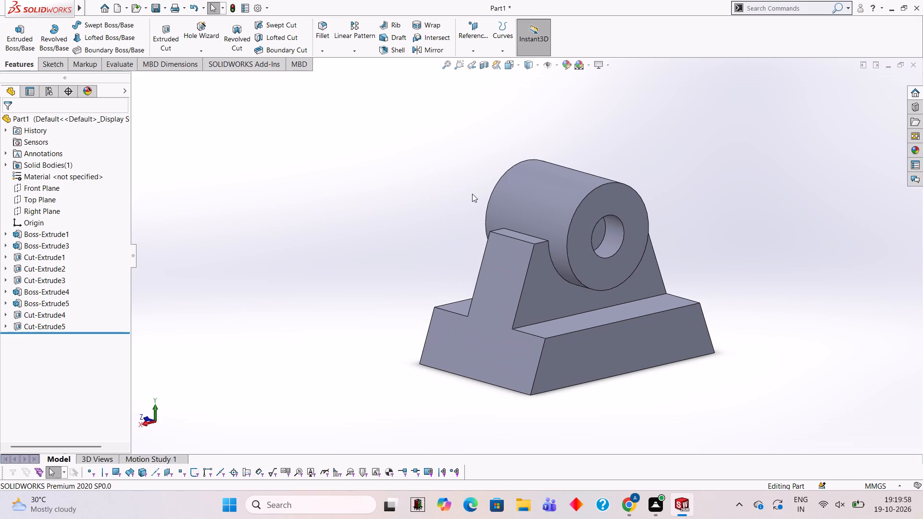
{"action": "middle_click_drag", "start_coordinate": [552, 207], "coordinate": [570, 214]}
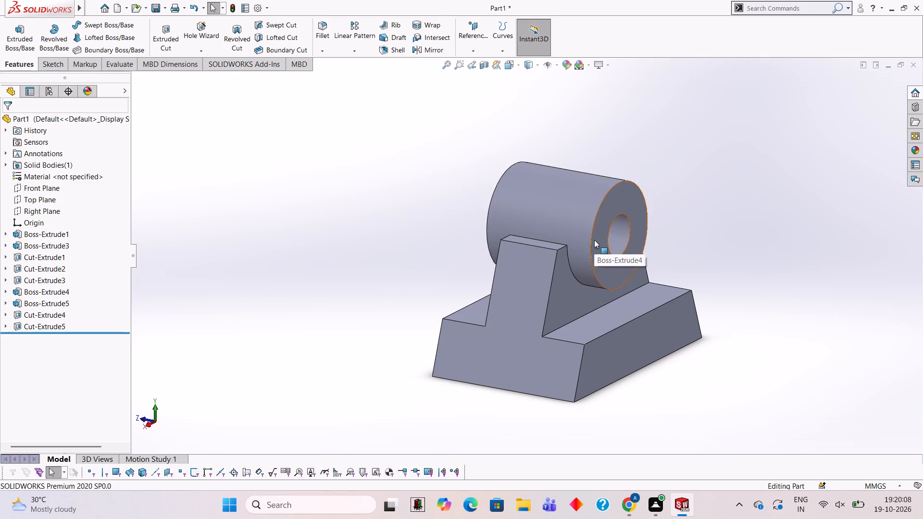
{"action": "middle_click_drag", "start_coordinate": [594, 240], "coordinate": [575, 239]}
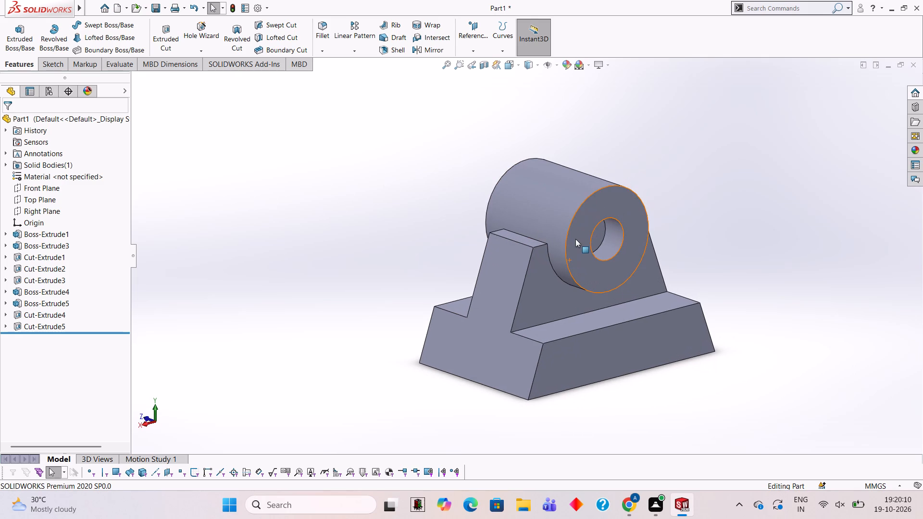
{"action": "middle_click_drag", "start_coordinate": [558, 310], "coordinate": [516, 306]}
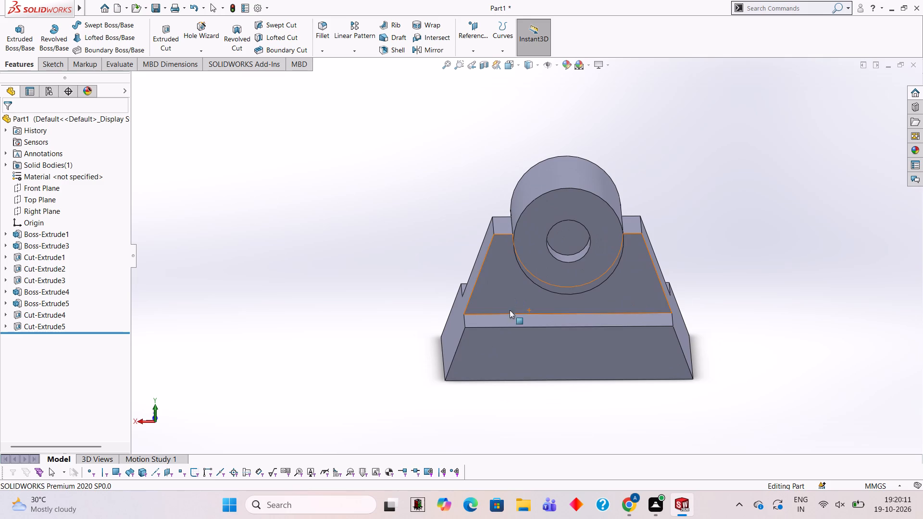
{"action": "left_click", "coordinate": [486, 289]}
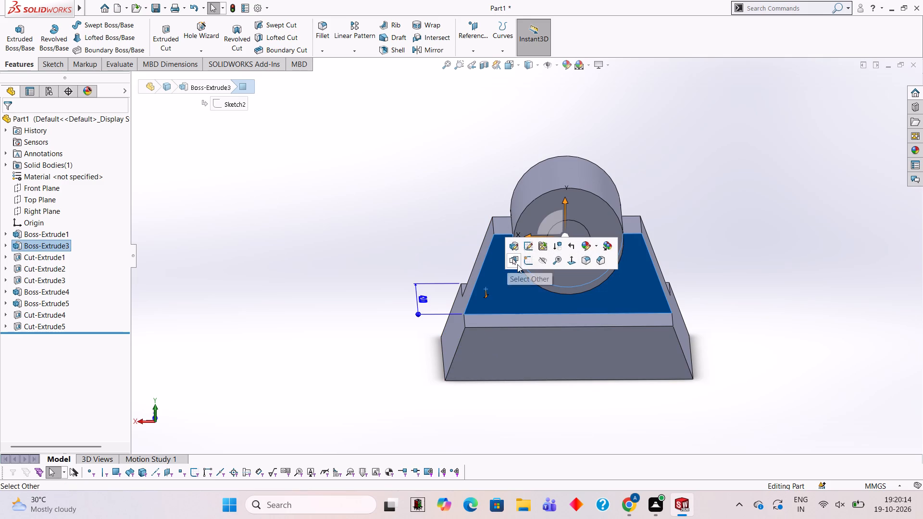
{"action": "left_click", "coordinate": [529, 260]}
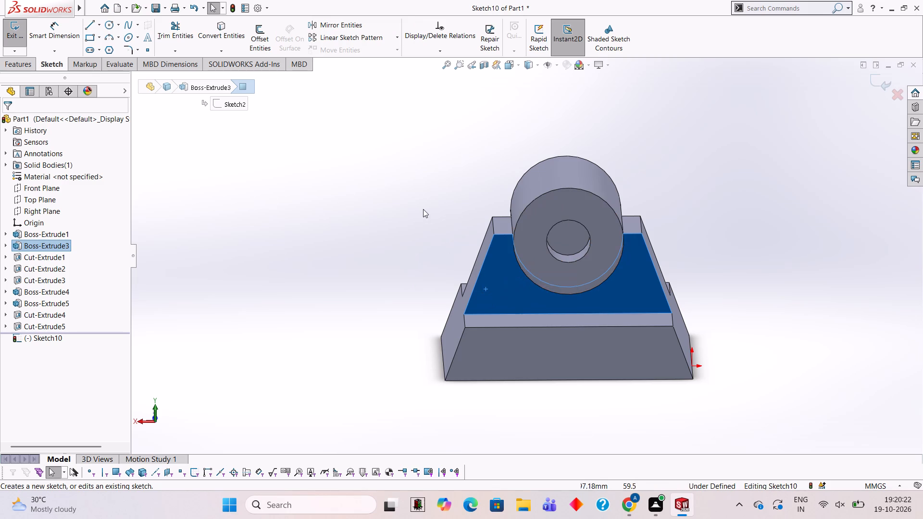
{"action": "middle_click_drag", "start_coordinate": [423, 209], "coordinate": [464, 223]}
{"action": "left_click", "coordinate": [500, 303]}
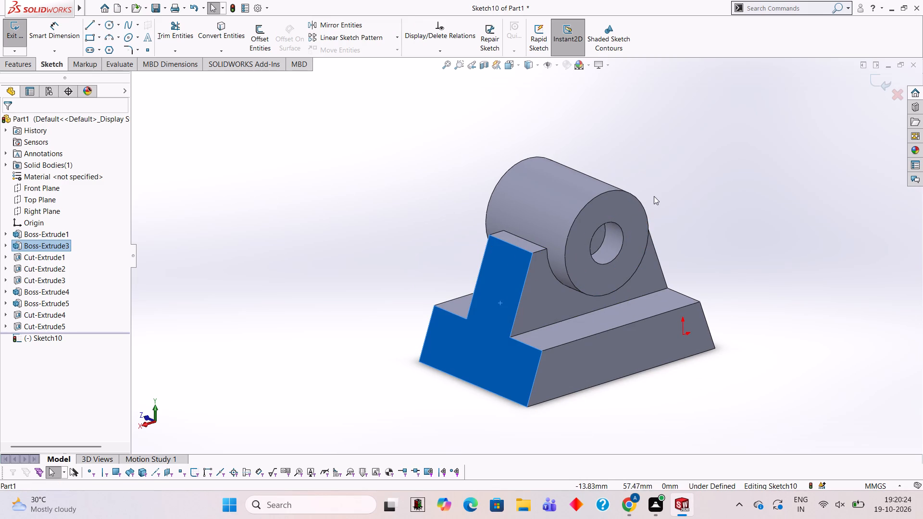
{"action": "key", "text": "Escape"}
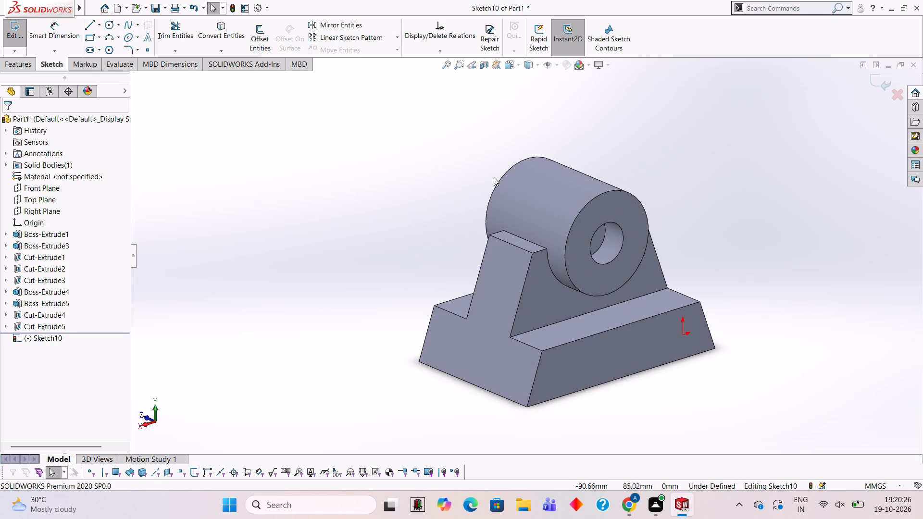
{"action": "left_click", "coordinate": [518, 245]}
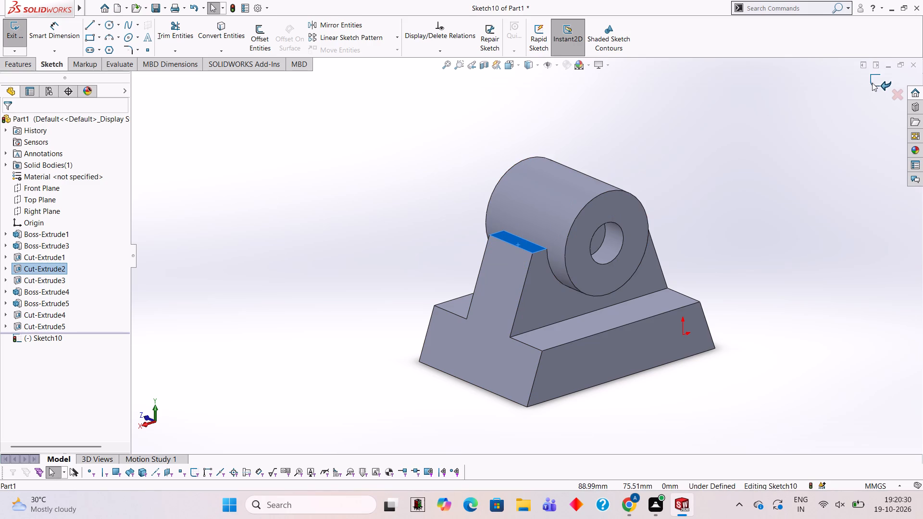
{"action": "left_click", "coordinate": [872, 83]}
Open a new sketch on the boss's flat top shoulder beside the cylinder, viewed face-on, and start the Line tool without drawing.
{"action": "left_click", "coordinate": [521, 242]}
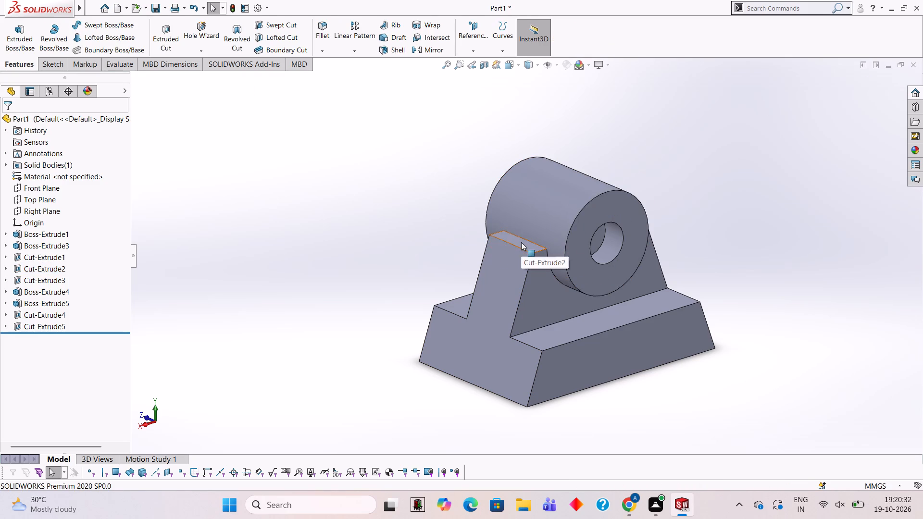
{"action": "left_click", "coordinate": [564, 215]}
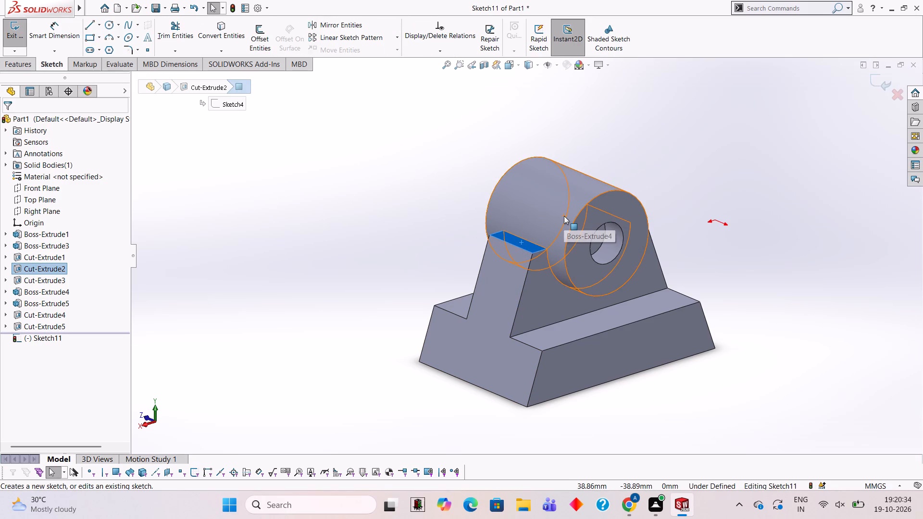
{"action": "key", "text": "ctrl+8"}
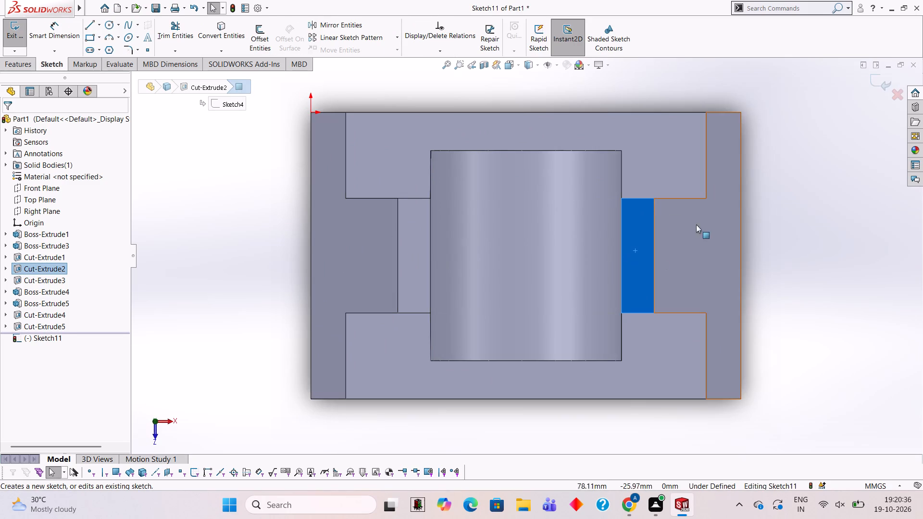
{"action": "scroll", "coordinate": [708, 216], "scroll_direction": "up", "scroll_amount": 2}
{"action": "scroll", "coordinate": [704, 206], "scroll_direction": "down", "scroll_amount": 1}
{"action": "left_click", "coordinate": [87, 25]}
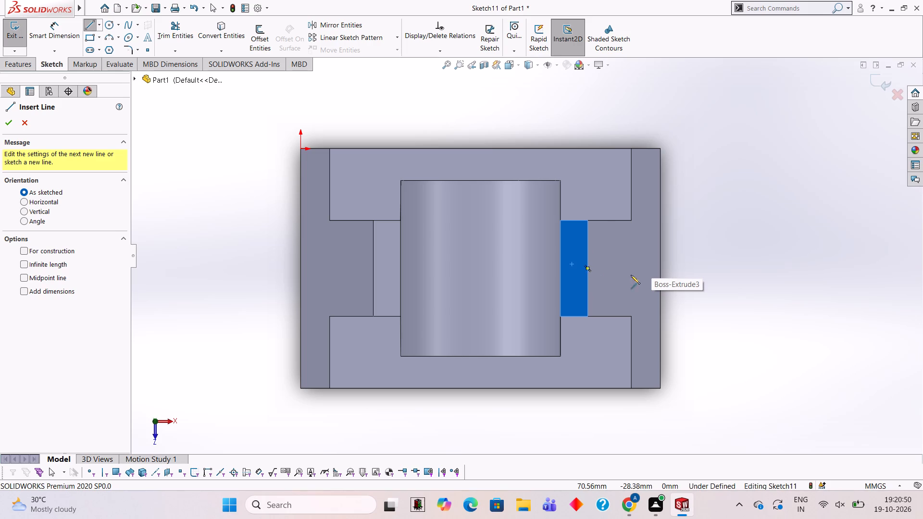
{"action": "scroll", "coordinate": [653, 243], "scroll_direction": "down", "scroll_amount": 1}
{"action": "middle_click_drag", "start_coordinate": [605, 146], "coordinate": [603, 138]}
{"action": "middle_click_drag", "start_coordinate": [619, 271], "coordinate": [618, 222]}
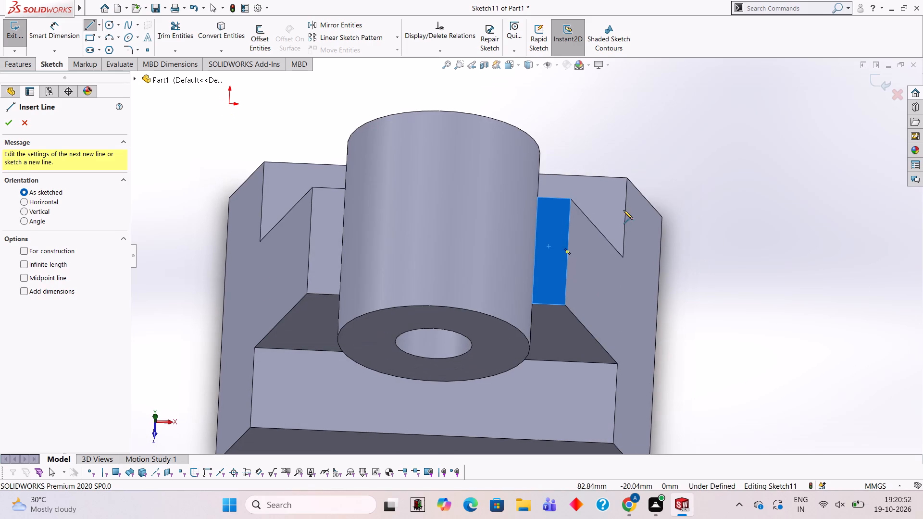
{"action": "key", "text": "Escape"}
Examine the boss's top shoulders, sloped end faces and the cylinder from several sides.
{"action": "middle_click_drag", "start_coordinate": [575, 278], "coordinate": [568, 203]}
{"action": "scroll", "coordinate": [651, 230], "scroll_direction": "up", "scroll_amount": 2}
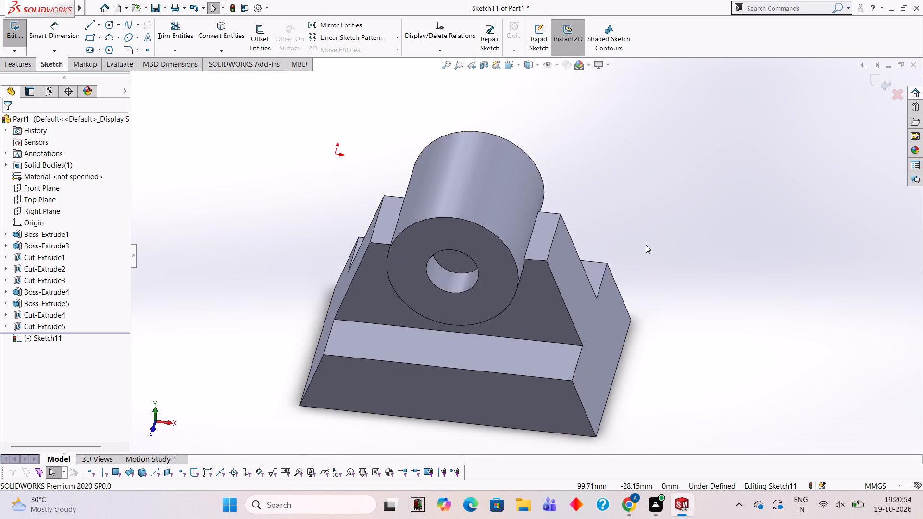
{"action": "middle_click_drag", "start_coordinate": [645, 245], "coordinate": [472, 222]}
{"action": "middle_click_drag", "start_coordinate": [479, 228], "coordinate": [561, 254]}
{"action": "middle_click_drag", "start_coordinate": [655, 222], "coordinate": [661, 216]}
{"action": "scroll", "coordinate": [661, 220], "scroll_direction": "up", "scroll_amount": 1}
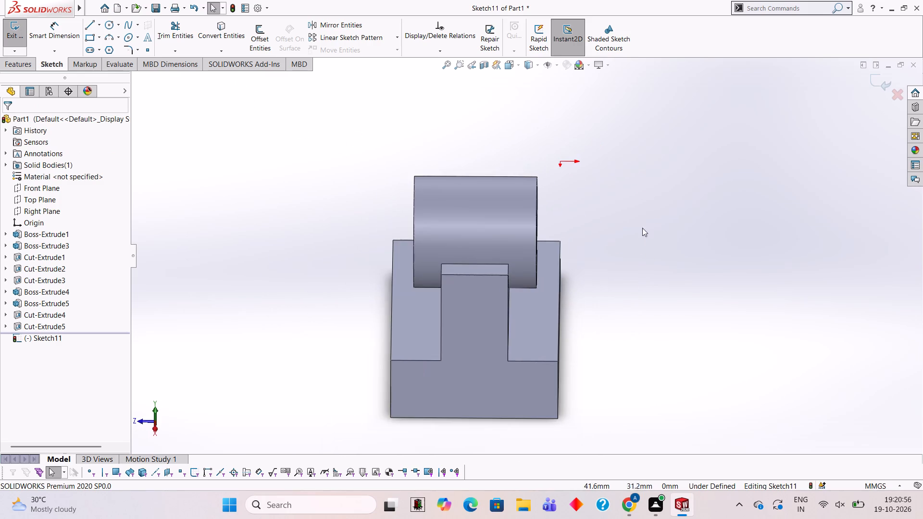
{"action": "middle_click_drag", "start_coordinate": [579, 233], "coordinate": [687, 210]}
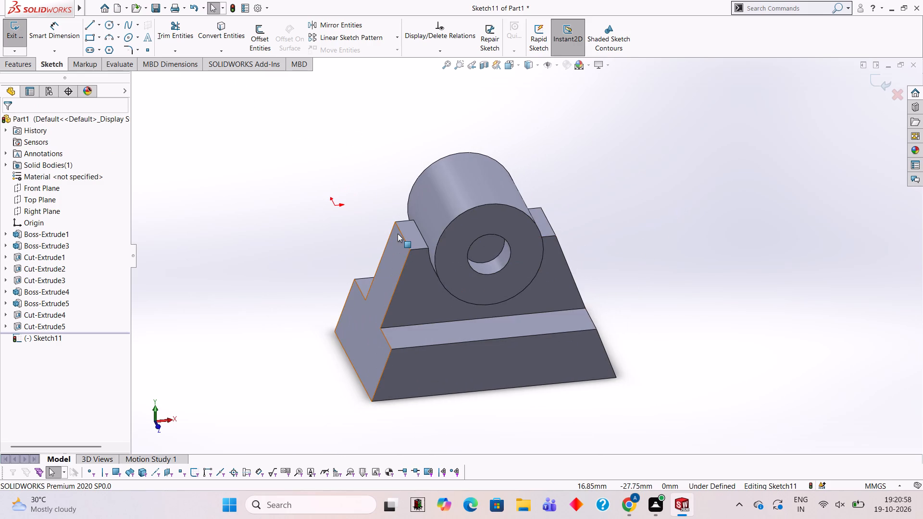
{"action": "middle_click_drag", "start_coordinate": [443, 282], "coordinate": [455, 247]}
{"action": "scroll", "coordinate": [453, 244], "scroll_direction": "up", "scroll_amount": 1}
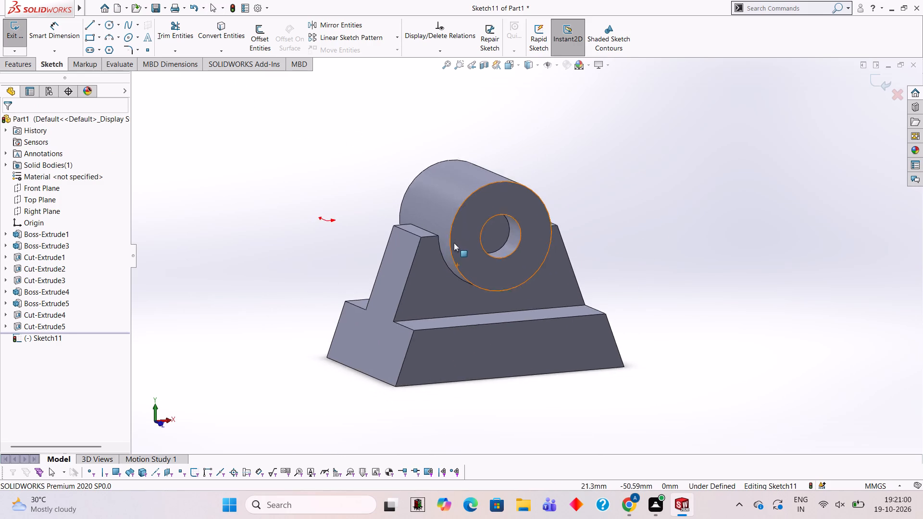
{"action": "scroll", "coordinate": [490, 282], "scroll_direction": "down", "scroll_amount": 2}
{"action": "scroll", "coordinate": [483, 240], "scroll_direction": "up", "scroll_amount": 1}
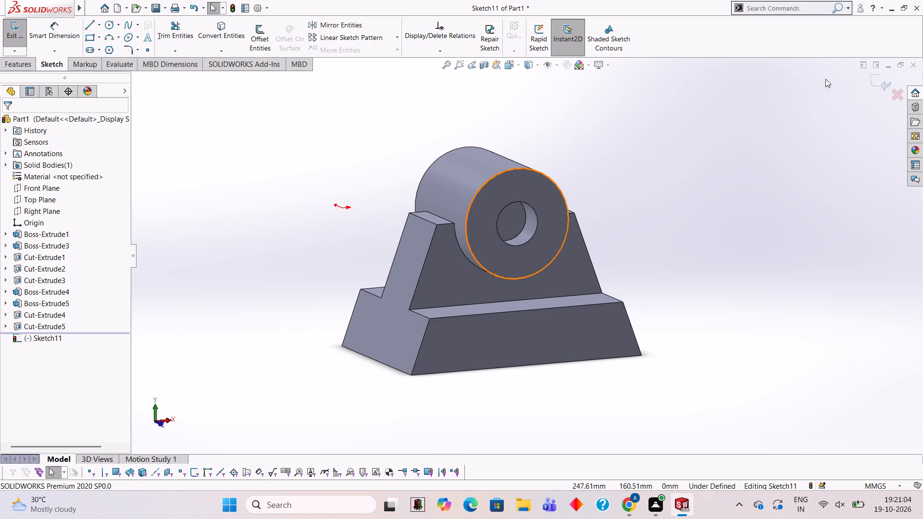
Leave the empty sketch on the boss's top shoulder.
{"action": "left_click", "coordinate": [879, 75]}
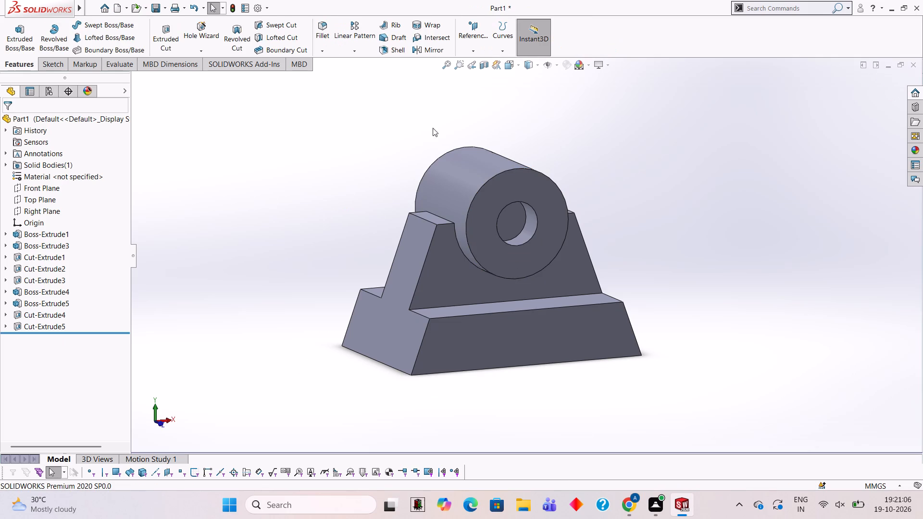
Start a reference plane with the Right Plane as its first reference.
{"action": "left_click", "coordinate": [472, 54]}
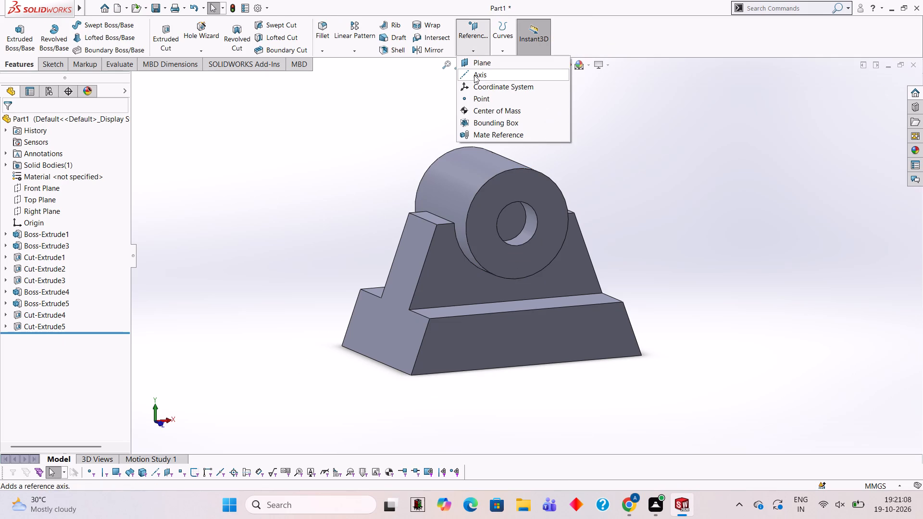
{"action": "left_click", "coordinate": [476, 66]}
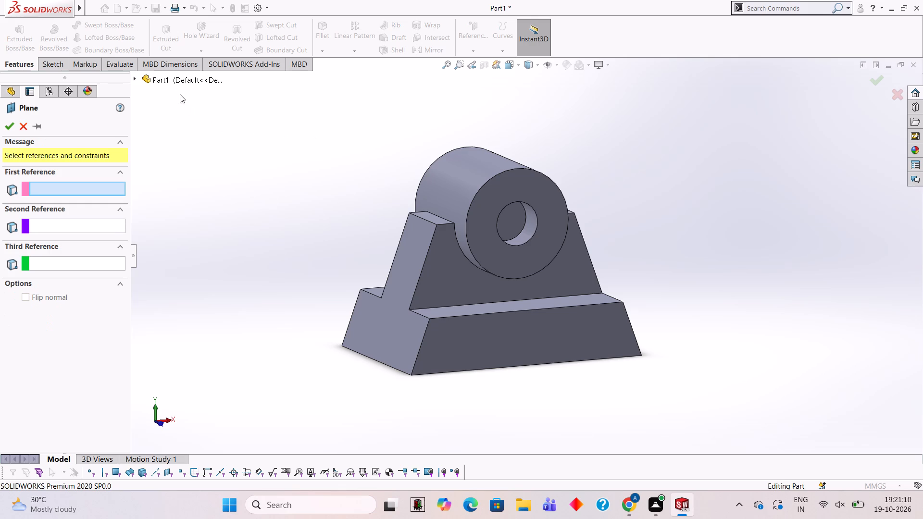
{"action": "left_click", "coordinate": [175, 80]}
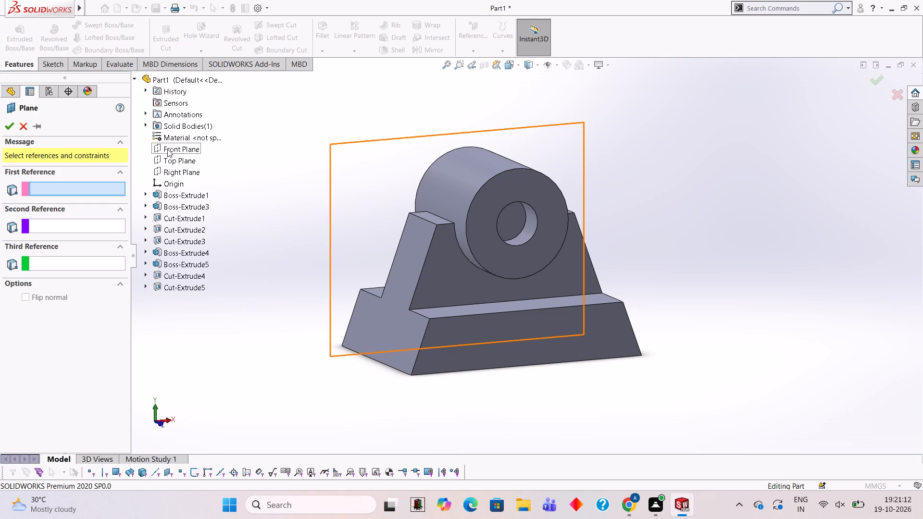
{"action": "left_click", "coordinate": [174, 173]}
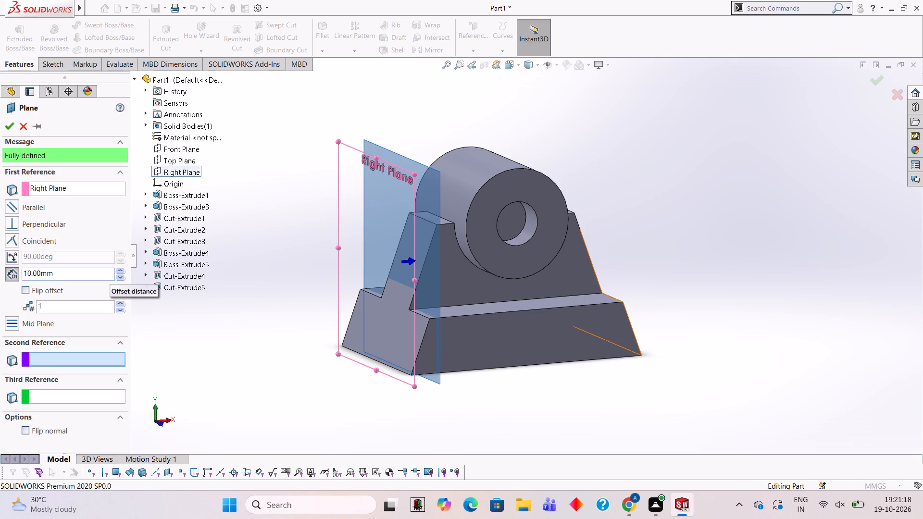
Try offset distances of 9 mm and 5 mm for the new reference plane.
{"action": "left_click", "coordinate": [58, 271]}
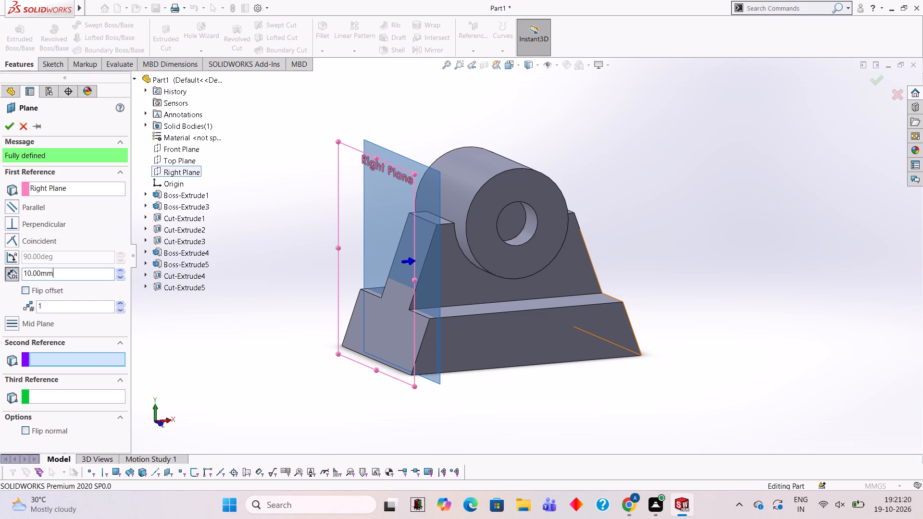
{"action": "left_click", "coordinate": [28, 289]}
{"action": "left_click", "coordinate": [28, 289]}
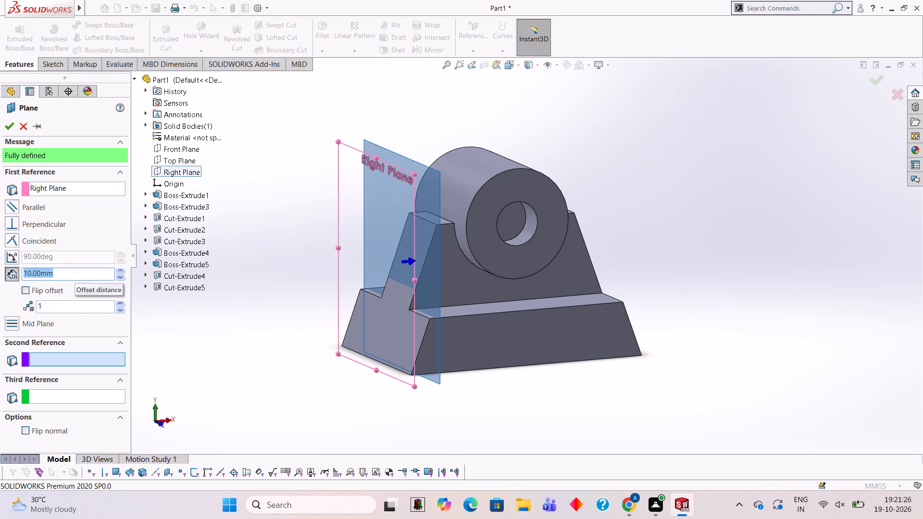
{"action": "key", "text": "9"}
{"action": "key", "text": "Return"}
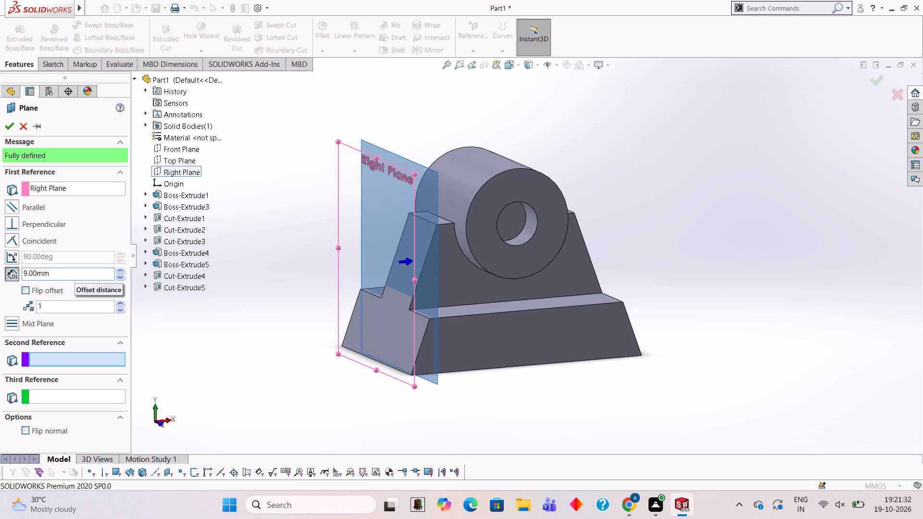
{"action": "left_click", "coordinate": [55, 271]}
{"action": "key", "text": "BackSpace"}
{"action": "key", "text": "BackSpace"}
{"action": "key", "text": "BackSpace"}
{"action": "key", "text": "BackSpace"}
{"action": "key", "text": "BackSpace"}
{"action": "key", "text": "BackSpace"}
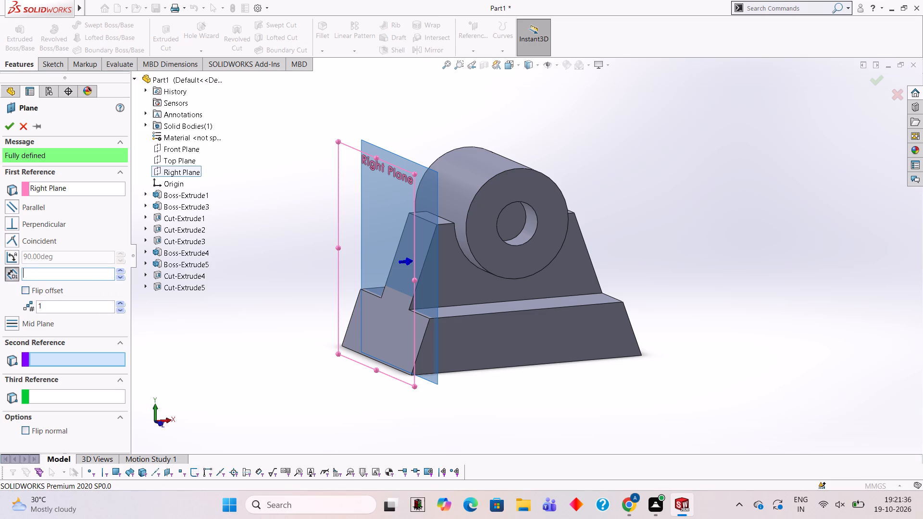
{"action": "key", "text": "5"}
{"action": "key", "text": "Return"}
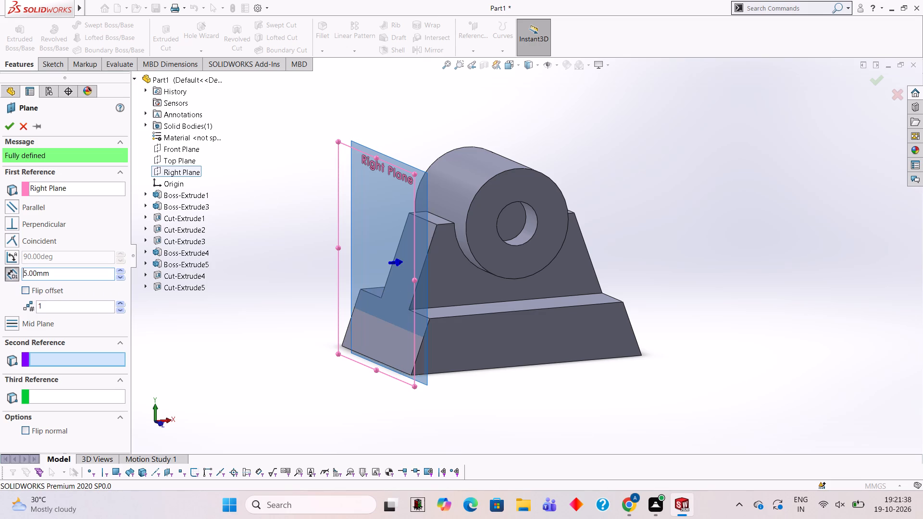
Set the reference plane's offset from the Right Plane to 0 mm and create the plane.
{"action": "key", "text": "Right"}
{"action": "key", "text": "Right"}
{"action": "key", "text": "Right"}
{"action": "key", "text": "Right"}
{"action": "key", "text": "Right"}
{"action": "key", "text": "Right"}
{"action": "key", "text": "Right"}
{"action": "key", "text": "Right"}
{"action": "key", "text": "Right"}
{"action": "key", "text": "Right"}
{"action": "key", "text": "Right"}
{"action": "key", "text": "BackSpace"}
{"action": "key", "text": "BackSpace"}
{"action": "key", "text": "BackSpace"}
{"action": "key", "text": "BackSpace"}
{"action": "key", "text": "BackSpace"}
{"action": "key", "text": "BackSpace"}
{"action": "key", "text": "BackSpace"}
{"action": "key", "text": "0"}
{"action": "key", "text": "Return"}
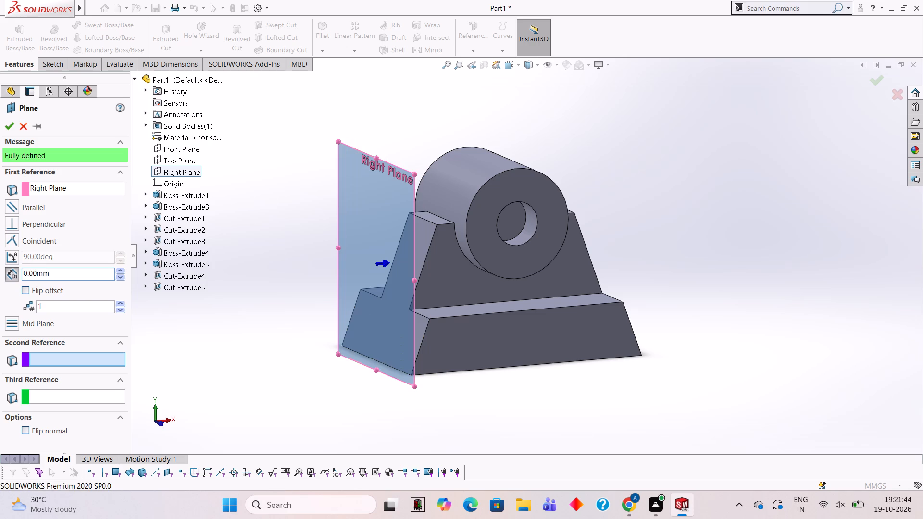
{"action": "middle_click_drag", "start_coordinate": [456, 297], "coordinate": [450, 294]}
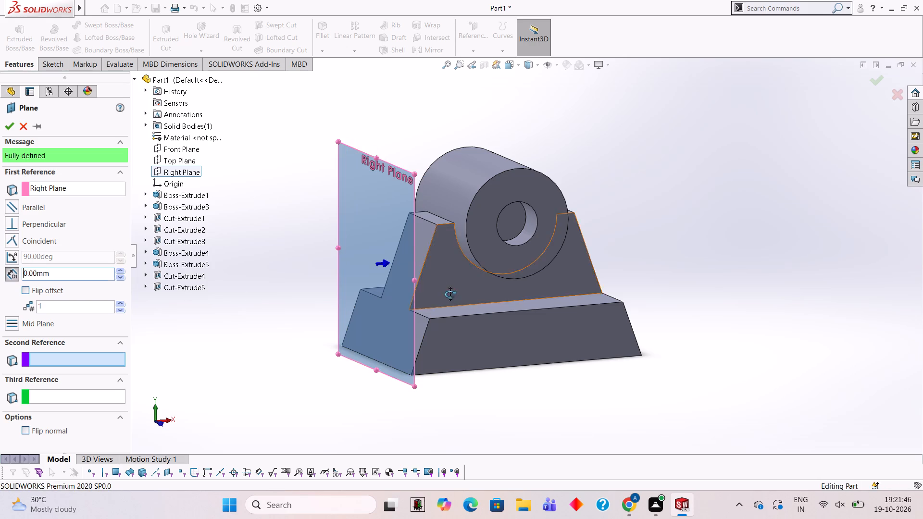
{"action": "middle_click_drag", "start_coordinate": [450, 294], "coordinate": [430, 274]}
{"action": "middle_click_drag", "start_coordinate": [283, 255], "coordinate": [303, 264]}
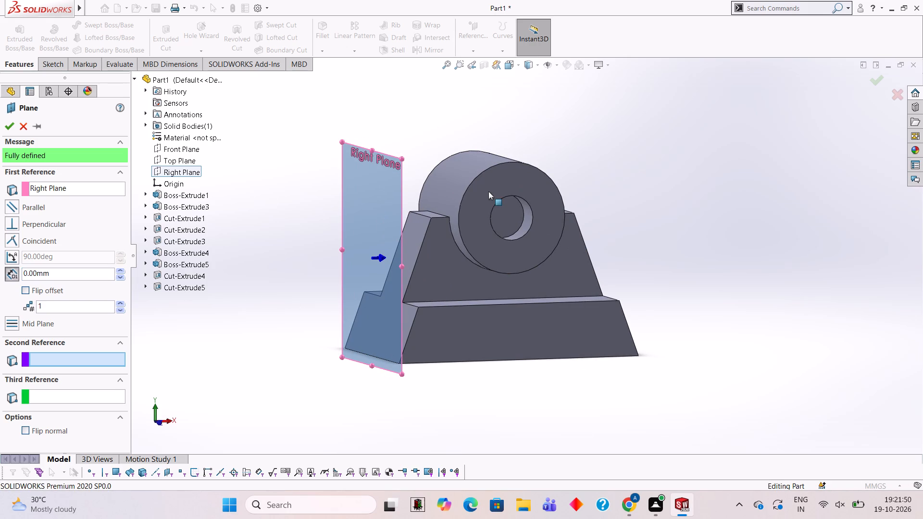
{"action": "left_click", "coordinate": [10, 120]}
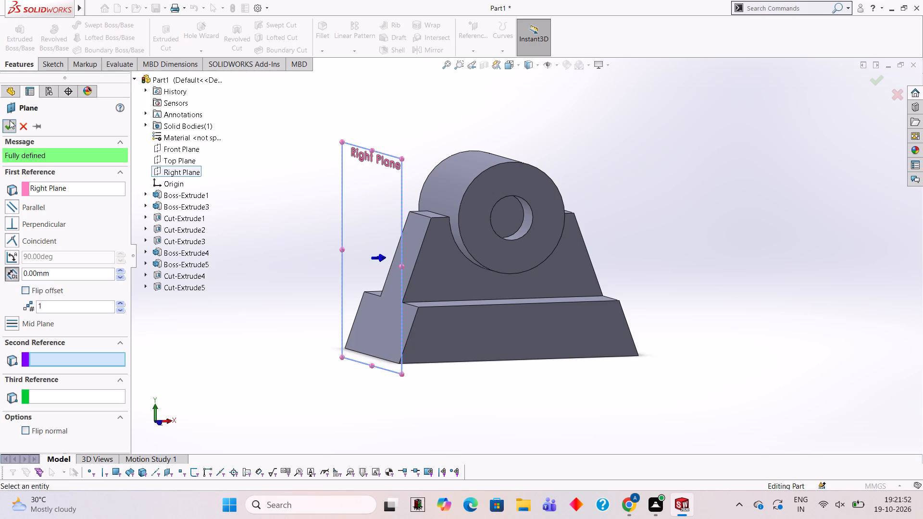
On the new plane, sketch a 45 mm vertical line upward from the midpoint of the base's bottom edge.
{"action": "left_click", "coordinate": [363, 186]}
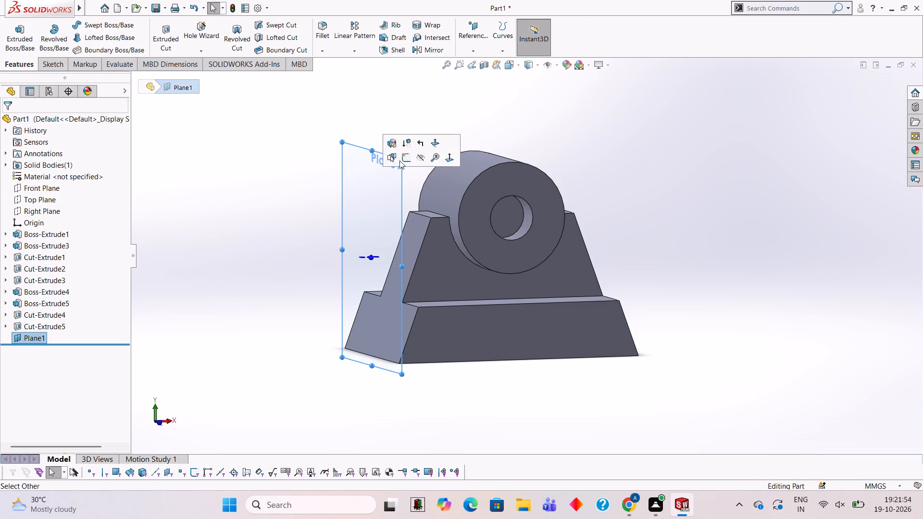
{"action": "left_click", "coordinate": [408, 156]}
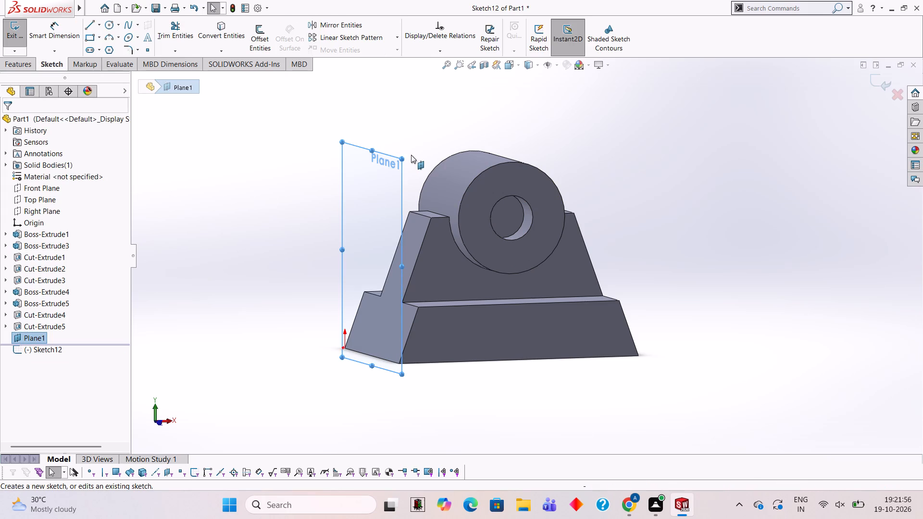
{"action": "key", "text": "ctrl+8"}
{"action": "key", "text": "ctrl+8"}
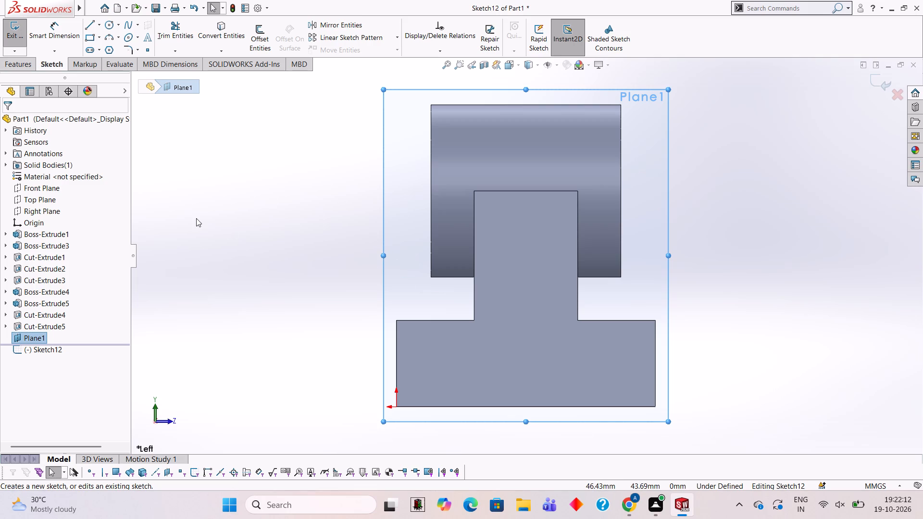
{"action": "left_click", "coordinate": [91, 23]}
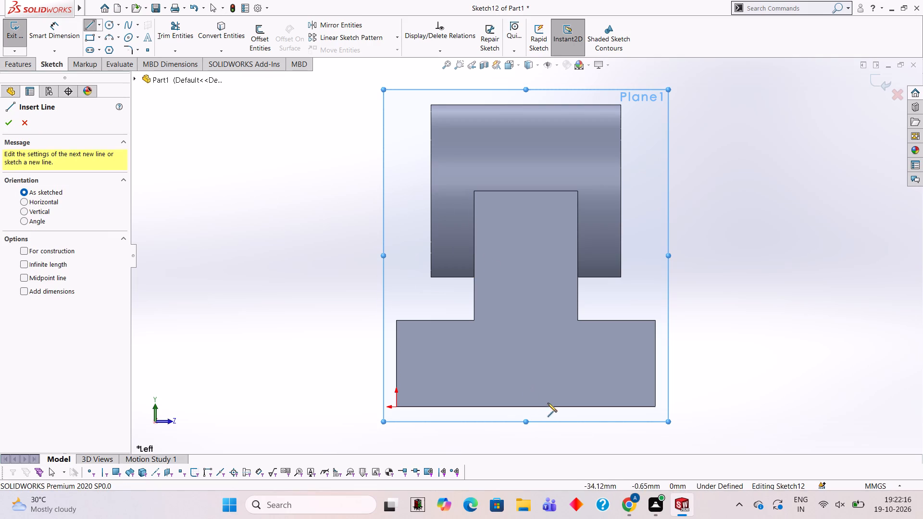
{"action": "left_click", "coordinate": [525, 406]}
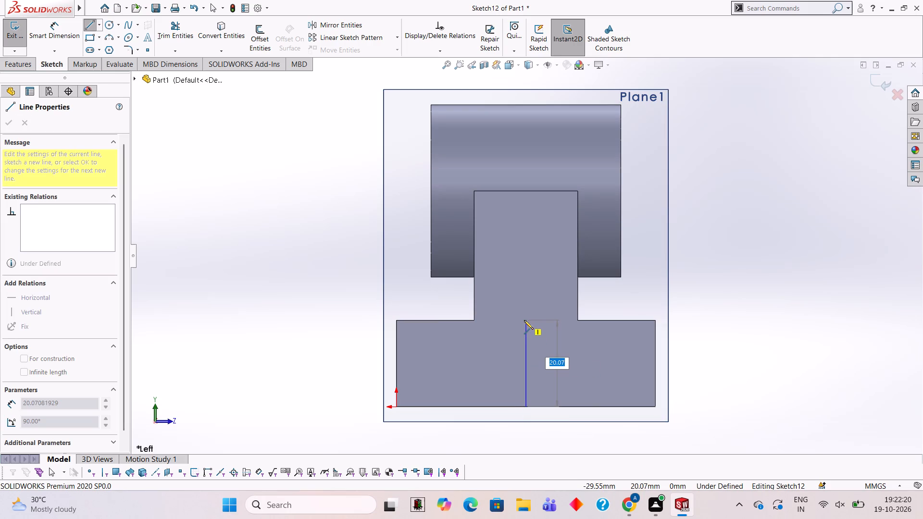
{"action": "type", "text": "45"}
{"action": "key", "text": "Return"}
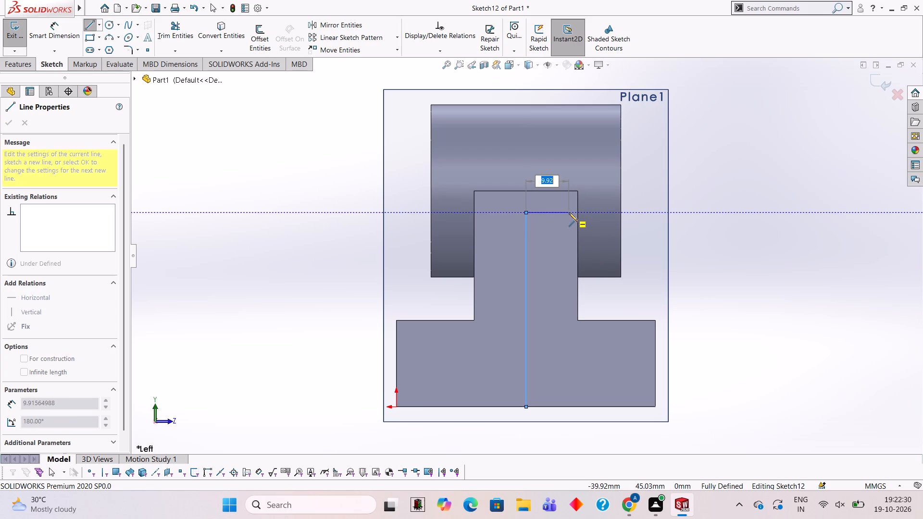
Draw a closed rectangle 18 mm wide and 35 mm high, its top edge centred on the vertical line's upper end.
{"action": "key", "text": "9"}
{"action": "key", "text": "Return"}
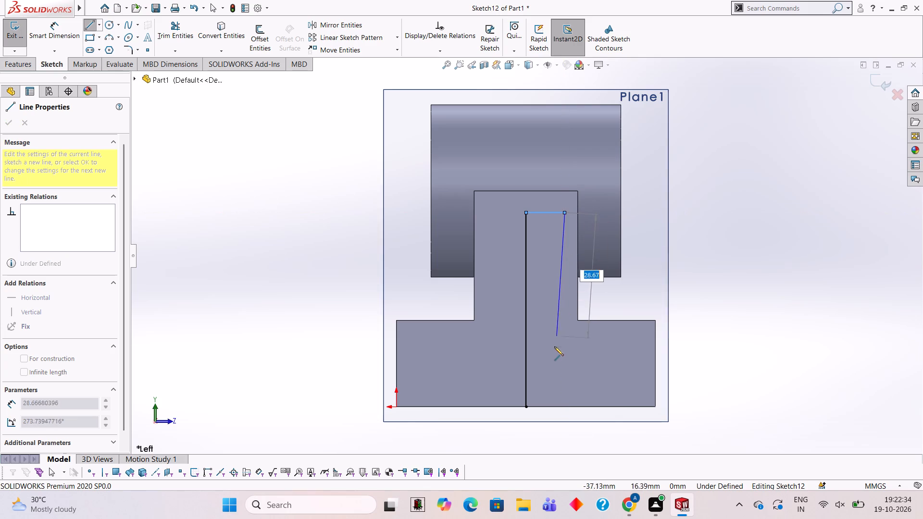
{"action": "type", "text": "35"}
{"action": "key", "text": "Return"}
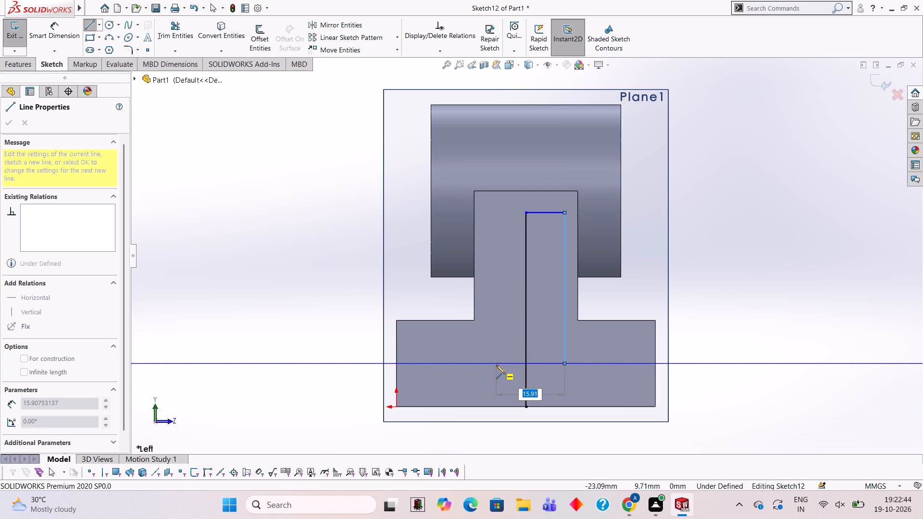
{"action": "type", "text": "18"}
{"action": "key", "text": "Return"}
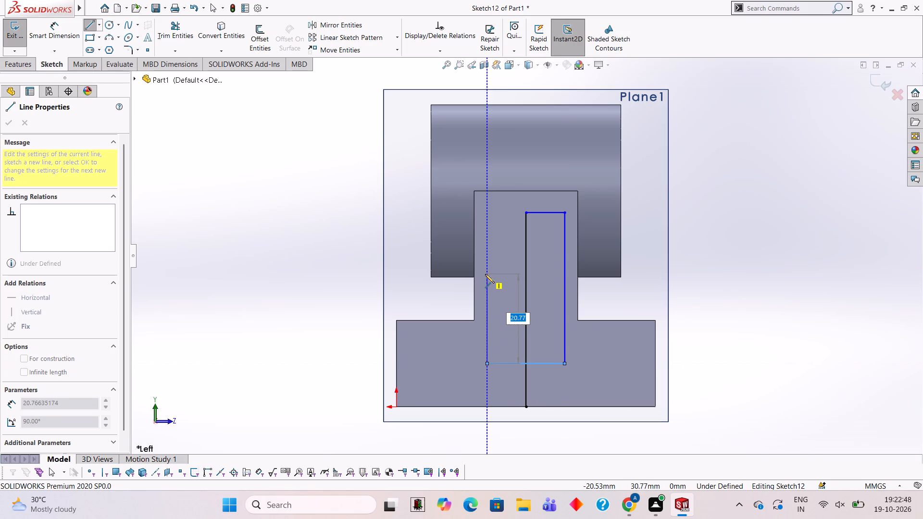
{"action": "type", "text": "35"}
{"action": "key", "text": "Return"}
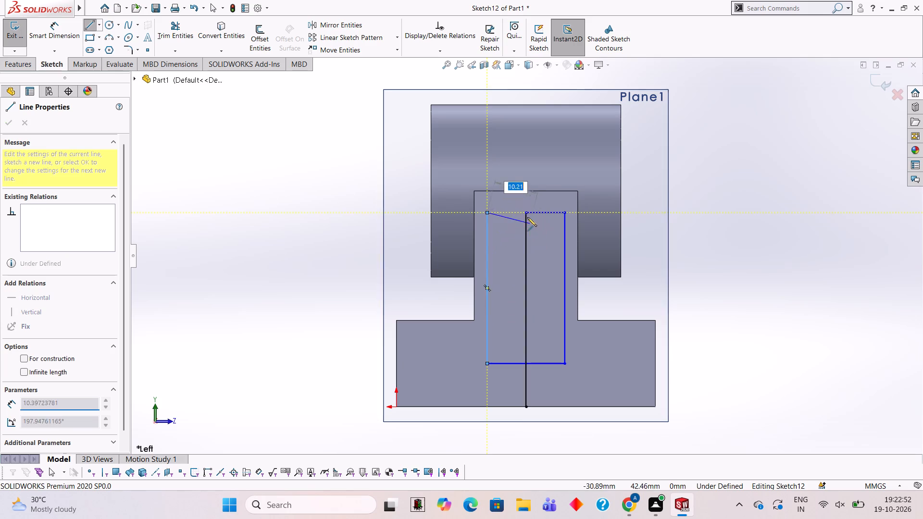
{"action": "left_click", "coordinate": [524, 212]}
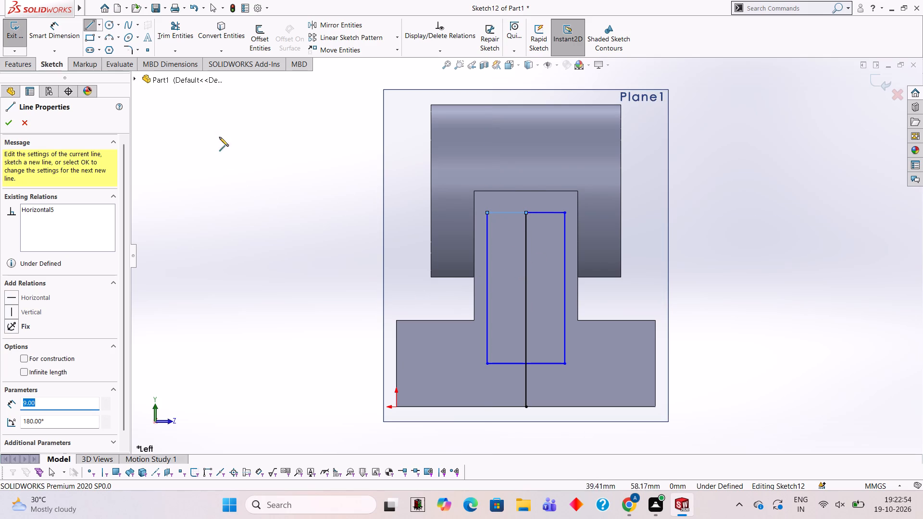
Trim away the vertical guide line both inside and below the rectangle.
{"action": "left_click", "coordinate": [177, 44]}
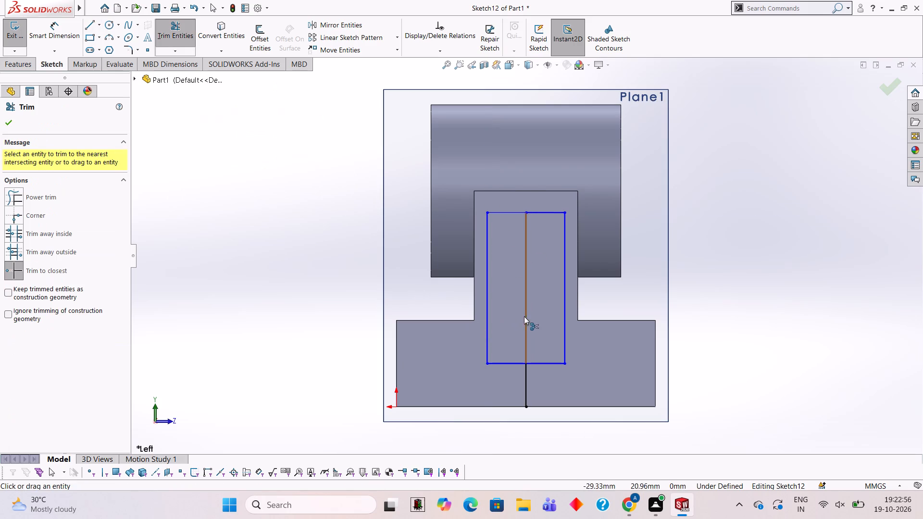
{"action": "left_click", "coordinate": [529, 316]}
{"action": "left_click", "coordinate": [527, 315]}
{"action": "left_click", "coordinate": [526, 391]}
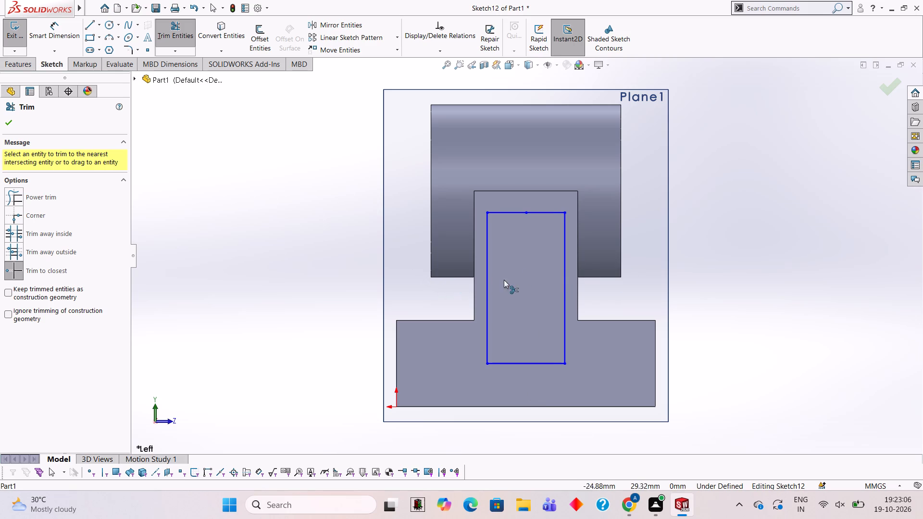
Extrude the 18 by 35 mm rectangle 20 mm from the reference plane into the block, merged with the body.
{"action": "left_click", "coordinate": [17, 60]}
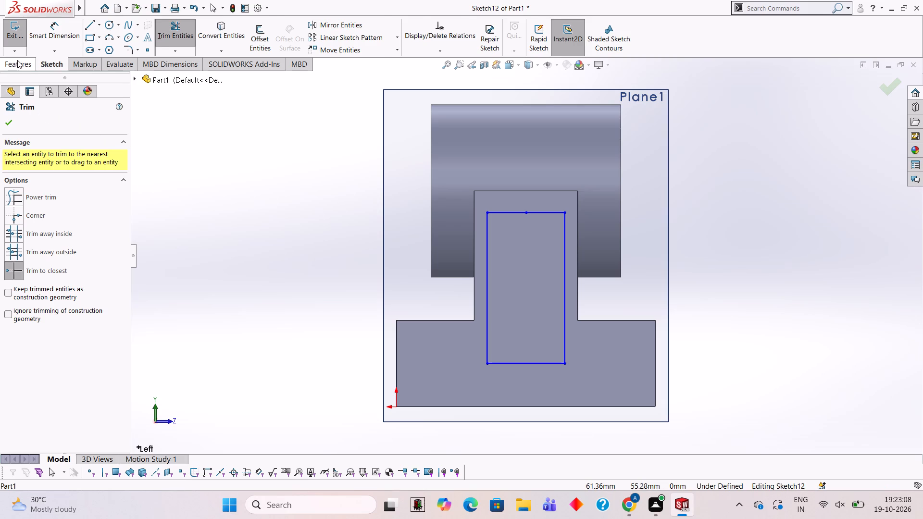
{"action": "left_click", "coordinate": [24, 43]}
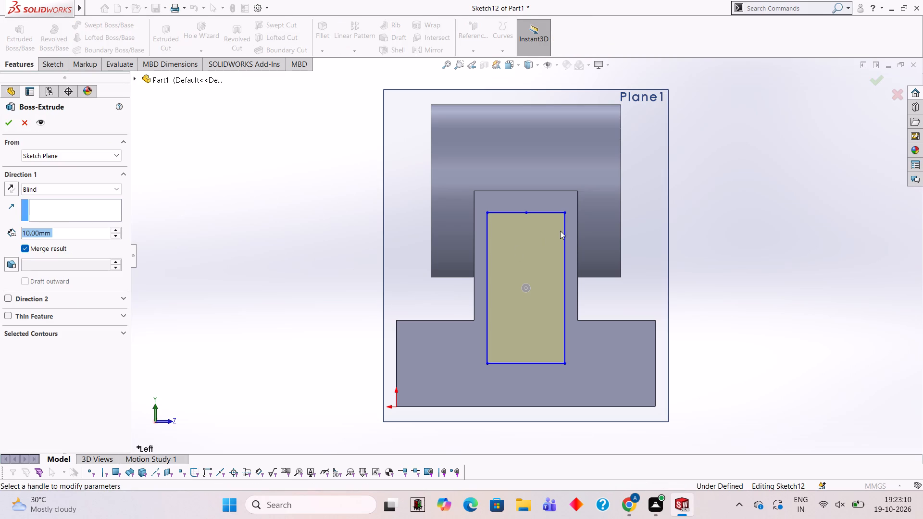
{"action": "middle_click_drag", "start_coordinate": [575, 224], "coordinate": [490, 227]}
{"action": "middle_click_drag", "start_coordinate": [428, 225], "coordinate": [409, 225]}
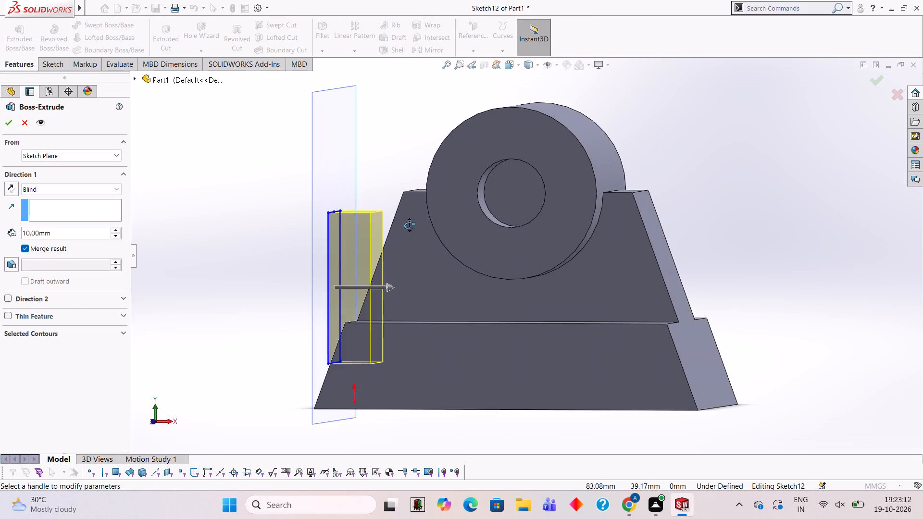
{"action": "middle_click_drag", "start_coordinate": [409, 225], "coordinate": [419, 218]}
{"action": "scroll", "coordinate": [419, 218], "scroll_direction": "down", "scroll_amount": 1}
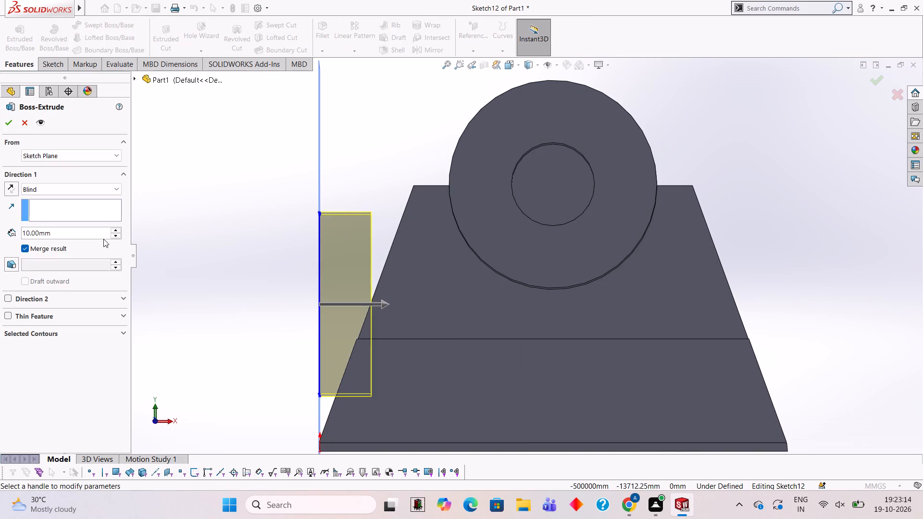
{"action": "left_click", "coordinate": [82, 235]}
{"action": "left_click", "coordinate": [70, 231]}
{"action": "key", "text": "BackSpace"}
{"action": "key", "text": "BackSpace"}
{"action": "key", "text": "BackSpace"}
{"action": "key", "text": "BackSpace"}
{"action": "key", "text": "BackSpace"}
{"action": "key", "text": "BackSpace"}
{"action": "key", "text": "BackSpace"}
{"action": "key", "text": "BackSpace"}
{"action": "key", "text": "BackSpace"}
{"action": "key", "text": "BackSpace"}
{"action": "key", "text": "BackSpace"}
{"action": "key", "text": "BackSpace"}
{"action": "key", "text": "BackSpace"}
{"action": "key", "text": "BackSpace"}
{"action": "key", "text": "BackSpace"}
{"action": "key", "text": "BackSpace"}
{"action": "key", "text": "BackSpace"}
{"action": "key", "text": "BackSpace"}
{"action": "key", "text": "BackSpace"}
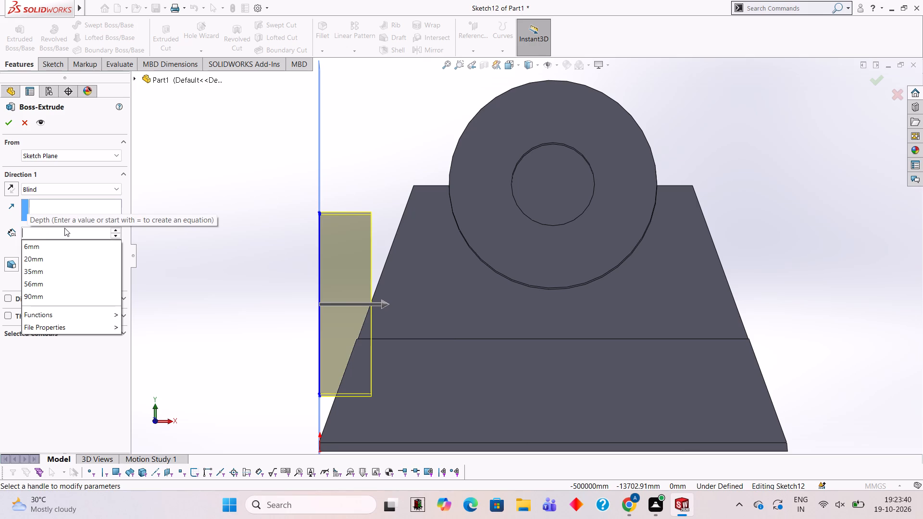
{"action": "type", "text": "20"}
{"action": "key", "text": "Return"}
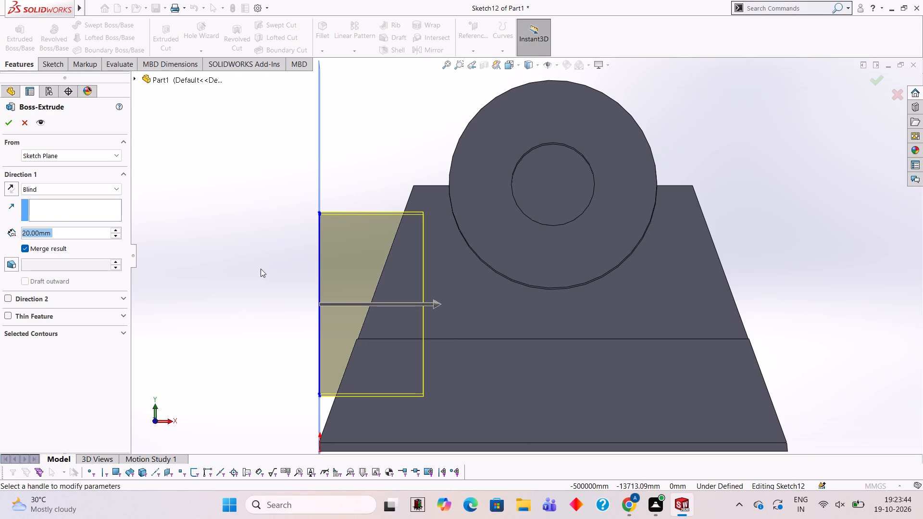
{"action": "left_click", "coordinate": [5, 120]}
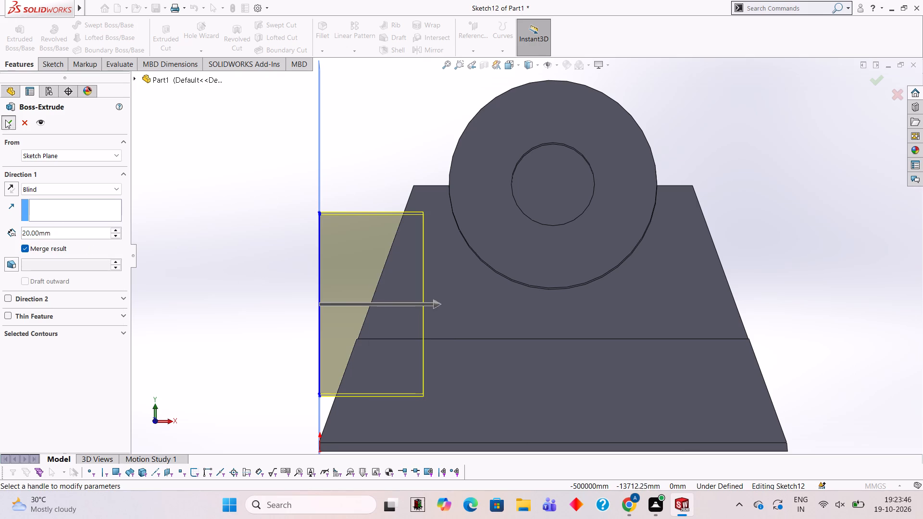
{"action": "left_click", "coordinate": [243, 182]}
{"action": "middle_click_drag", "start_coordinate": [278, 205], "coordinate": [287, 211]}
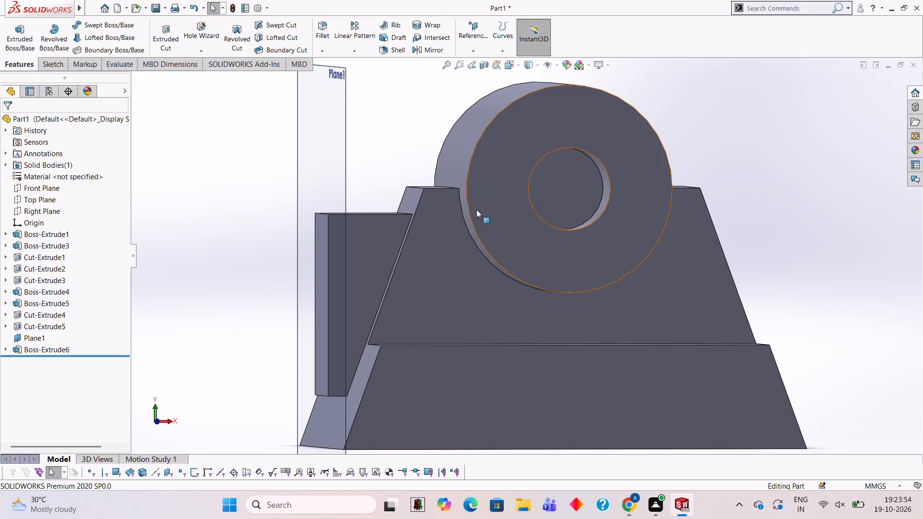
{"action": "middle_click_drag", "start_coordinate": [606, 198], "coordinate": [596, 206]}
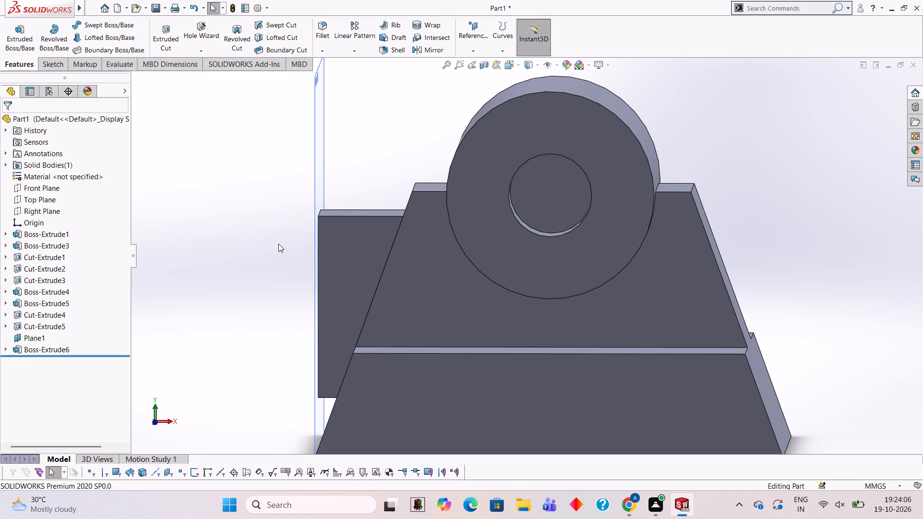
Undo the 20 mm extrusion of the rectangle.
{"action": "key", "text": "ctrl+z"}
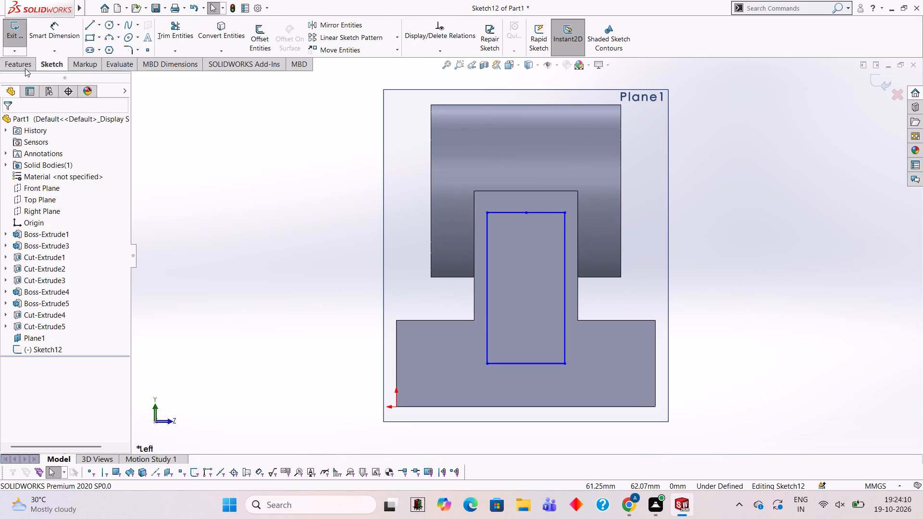
Start a blind boss extrusion of the rectangle toward the block with a depth of 80 mm.
{"action": "left_click", "coordinate": [25, 68]}
{"action": "left_click", "coordinate": [23, 37]}
{"action": "middle_click_drag", "start_coordinate": [637, 165], "coordinate": [537, 173]}
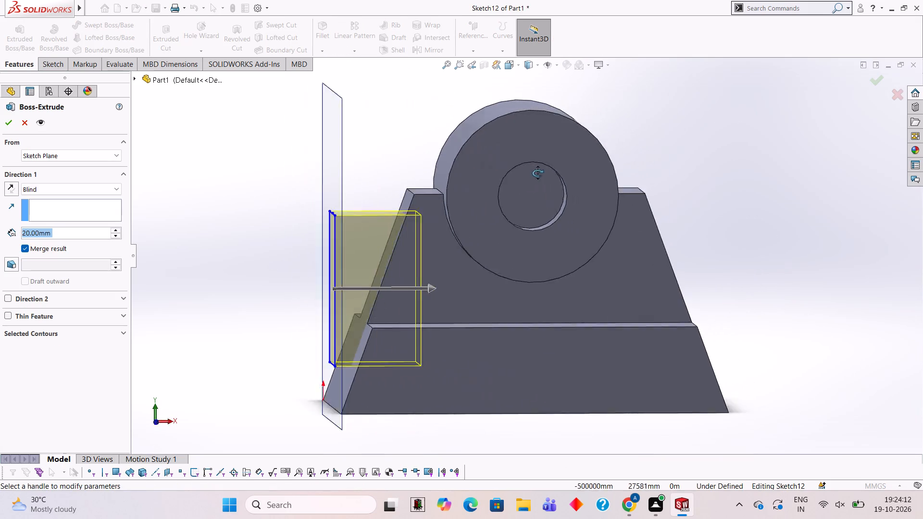
{"action": "middle_click_drag", "start_coordinate": [537, 173], "coordinate": [536, 172]}
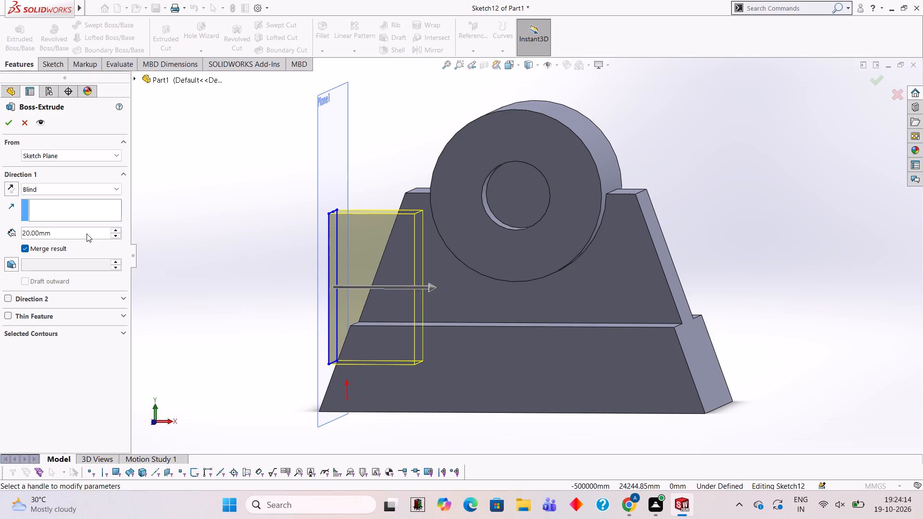
{"action": "left_click", "coordinate": [87, 234]}
{"action": "key", "text": "BackSpace"}
{"action": "key", "text": "BackSpace"}
{"action": "key", "text": "BackSpace"}
{"action": "key", "text": "BackSpace"}
{"action": "key", "text": "BackSpace"}
{"action": "key", "text": "BackSpace"}
{"action": "key", "text": "BackSpace"}
{"action": "key", "text": "BackSpace"}
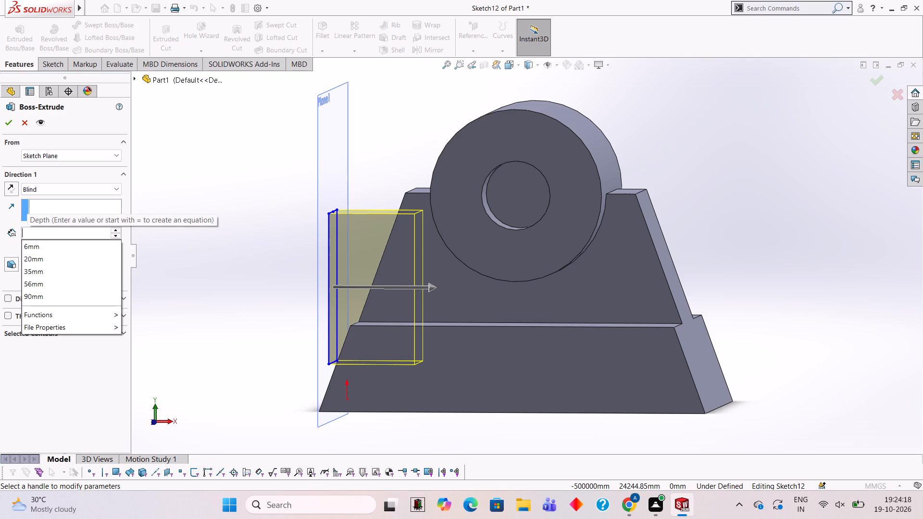
{"action": "type", "text": "80"}
{"action": "key", "text": "Return"}
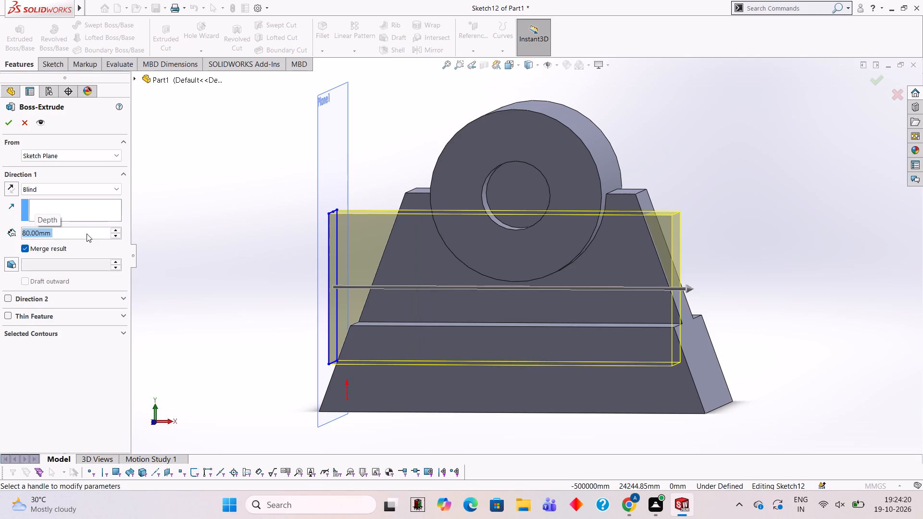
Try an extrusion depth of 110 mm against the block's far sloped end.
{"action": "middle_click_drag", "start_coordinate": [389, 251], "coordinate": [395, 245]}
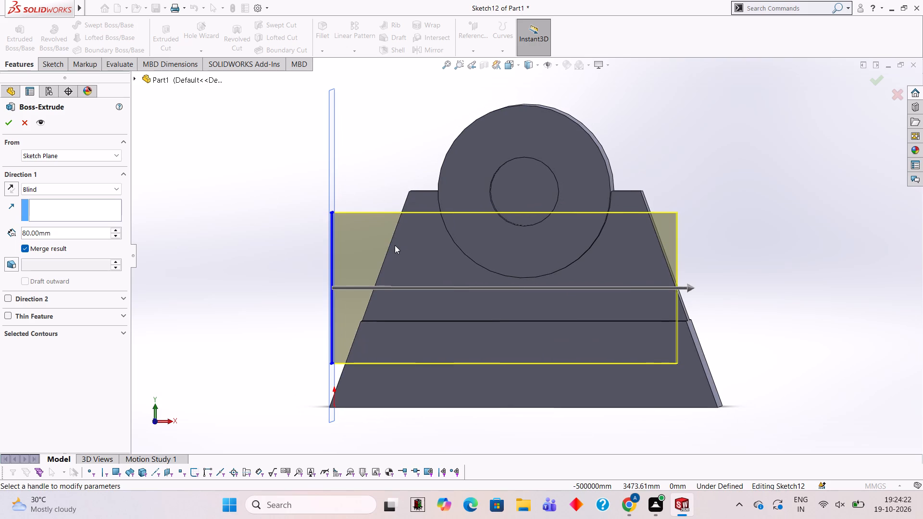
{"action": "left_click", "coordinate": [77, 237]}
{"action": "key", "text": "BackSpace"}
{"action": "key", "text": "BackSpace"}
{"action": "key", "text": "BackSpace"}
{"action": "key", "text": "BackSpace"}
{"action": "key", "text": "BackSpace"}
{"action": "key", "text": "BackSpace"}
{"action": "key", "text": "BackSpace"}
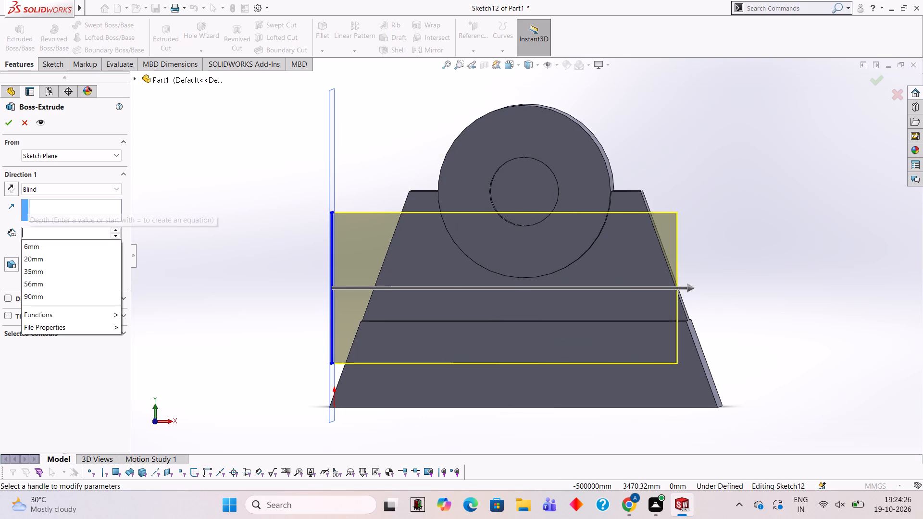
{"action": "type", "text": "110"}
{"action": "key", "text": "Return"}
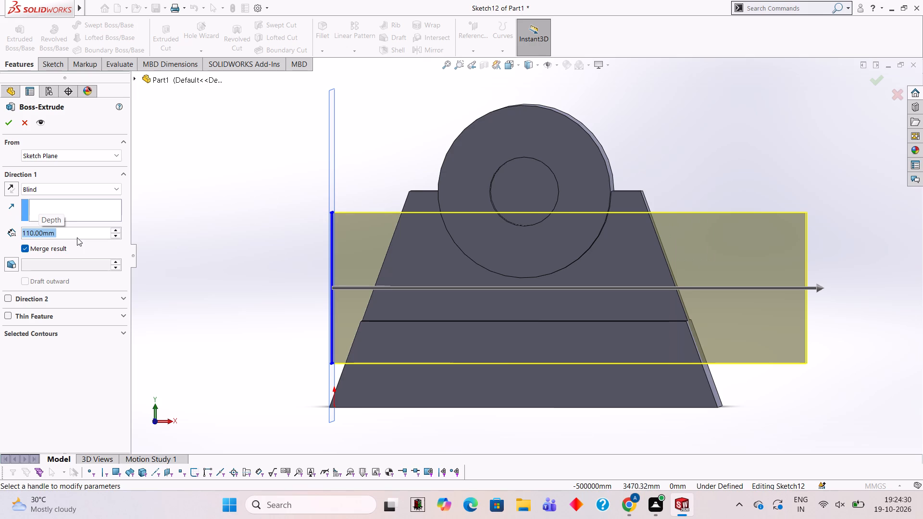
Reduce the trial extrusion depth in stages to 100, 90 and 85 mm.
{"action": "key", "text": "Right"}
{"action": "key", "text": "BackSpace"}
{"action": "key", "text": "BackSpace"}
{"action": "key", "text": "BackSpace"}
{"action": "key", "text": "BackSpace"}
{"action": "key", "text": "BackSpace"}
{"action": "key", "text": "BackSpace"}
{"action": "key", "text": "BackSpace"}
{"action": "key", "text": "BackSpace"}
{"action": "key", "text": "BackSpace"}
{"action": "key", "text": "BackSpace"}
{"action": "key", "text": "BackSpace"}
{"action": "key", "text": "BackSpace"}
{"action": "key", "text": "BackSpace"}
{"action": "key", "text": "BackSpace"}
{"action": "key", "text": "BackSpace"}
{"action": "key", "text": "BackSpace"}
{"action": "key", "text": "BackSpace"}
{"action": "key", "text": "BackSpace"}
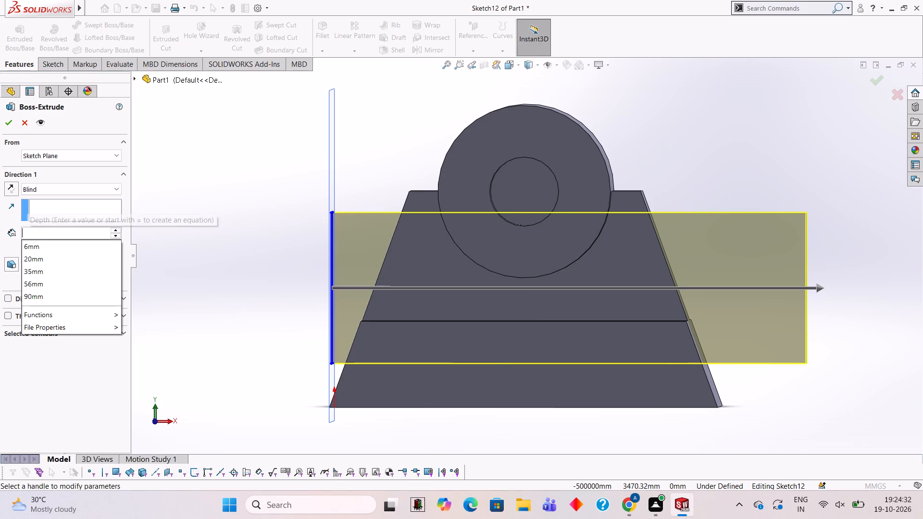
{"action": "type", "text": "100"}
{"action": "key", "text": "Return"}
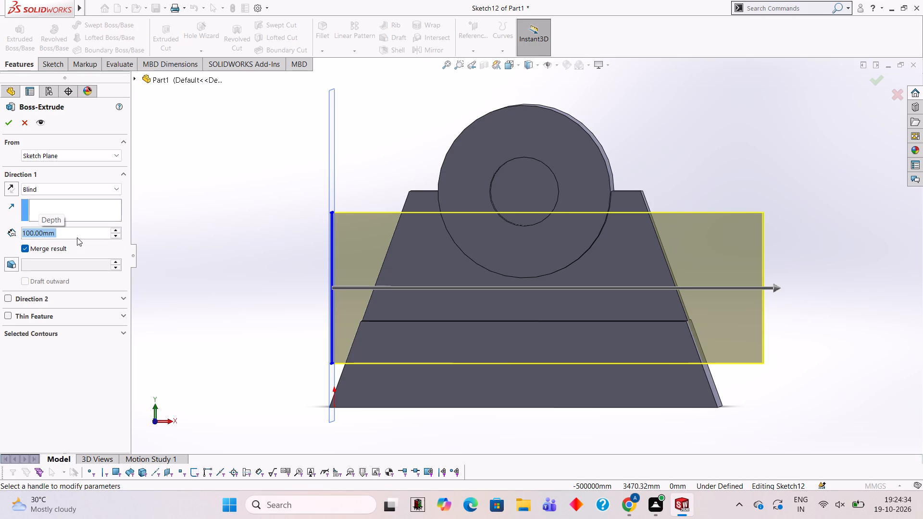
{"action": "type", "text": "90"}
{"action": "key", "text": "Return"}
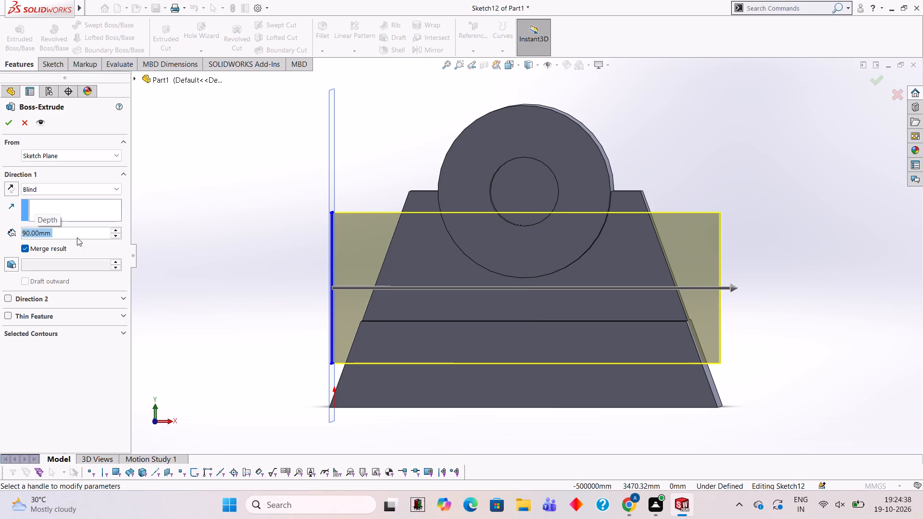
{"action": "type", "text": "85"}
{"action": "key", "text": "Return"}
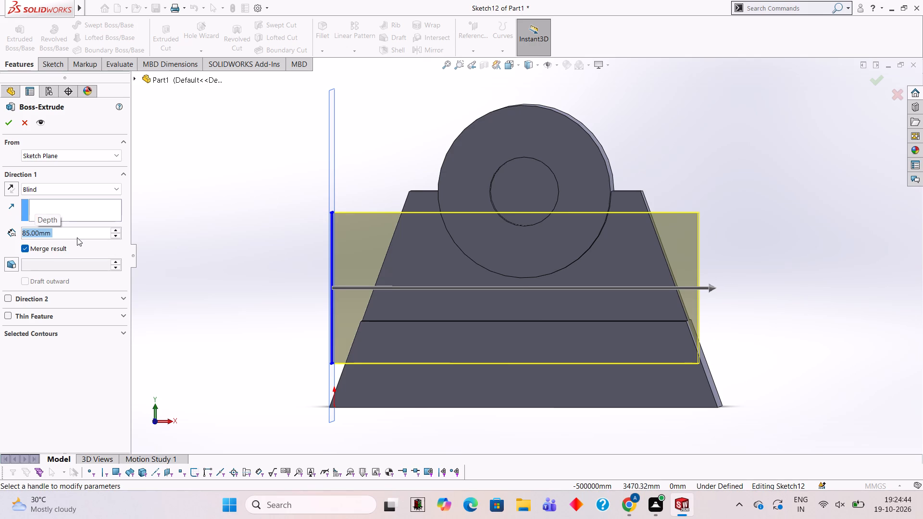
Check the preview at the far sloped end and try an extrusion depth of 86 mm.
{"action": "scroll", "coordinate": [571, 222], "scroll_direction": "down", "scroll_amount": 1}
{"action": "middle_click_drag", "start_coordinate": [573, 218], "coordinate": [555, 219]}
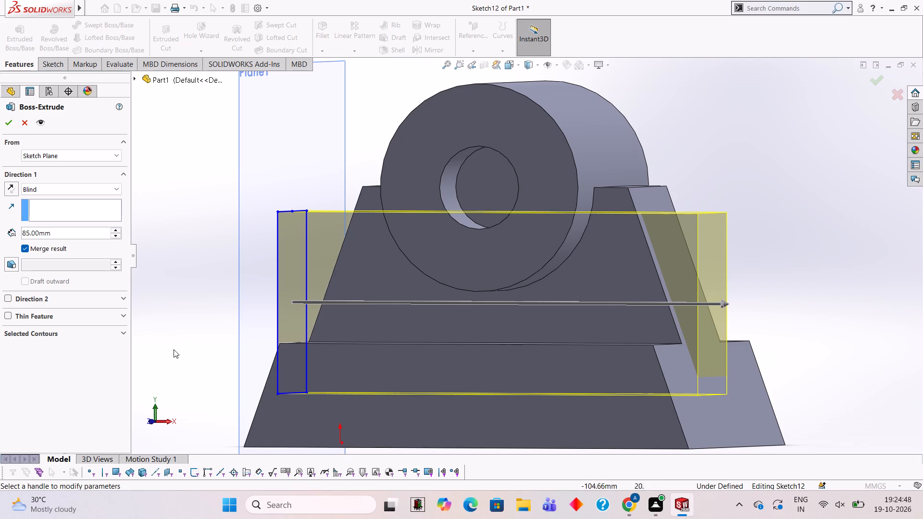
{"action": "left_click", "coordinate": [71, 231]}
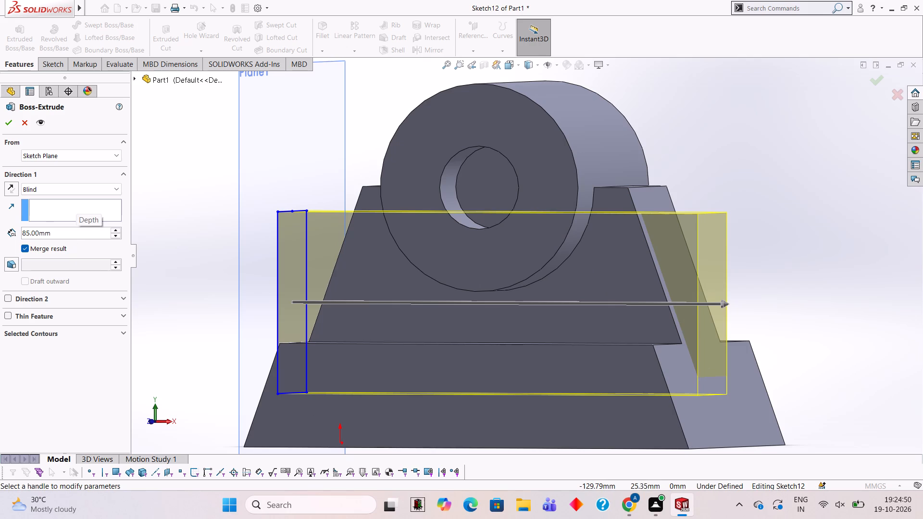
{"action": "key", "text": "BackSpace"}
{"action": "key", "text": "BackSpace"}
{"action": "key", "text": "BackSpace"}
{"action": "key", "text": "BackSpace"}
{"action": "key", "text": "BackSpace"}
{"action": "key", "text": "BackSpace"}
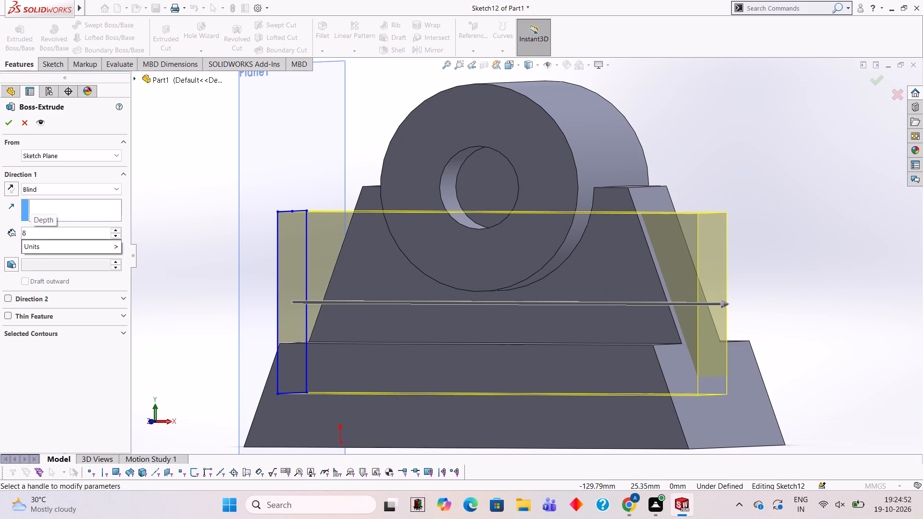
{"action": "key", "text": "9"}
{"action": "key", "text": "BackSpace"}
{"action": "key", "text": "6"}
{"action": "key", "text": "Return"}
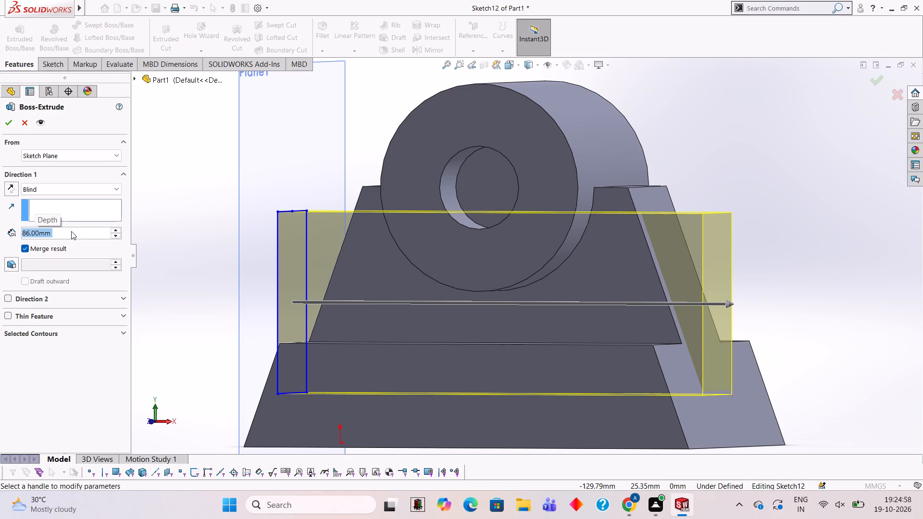
Set the extrusion depth to 87 mm and create the merged rectangular boss through the block.
{"action": "type", "text": "87"}
{"action": "key", "text": "Return"}
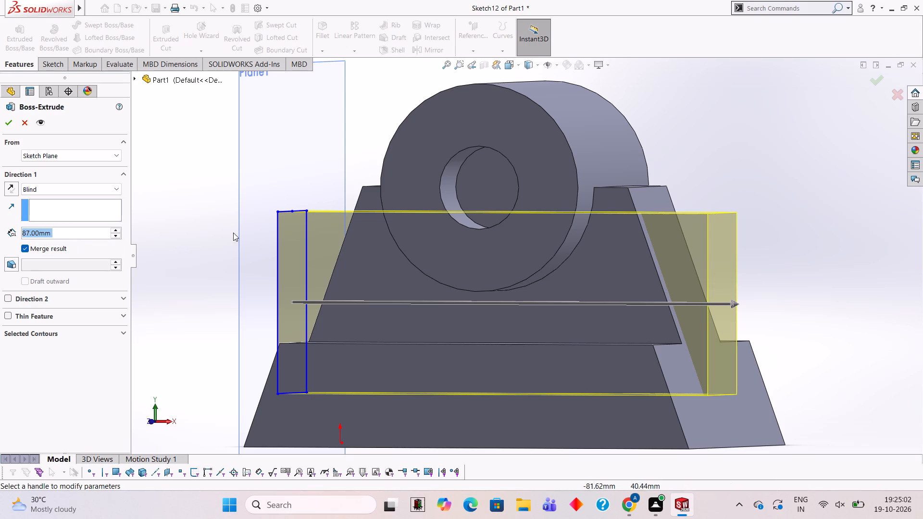
{"action": "left_click", "coordinate": [11, 124]}
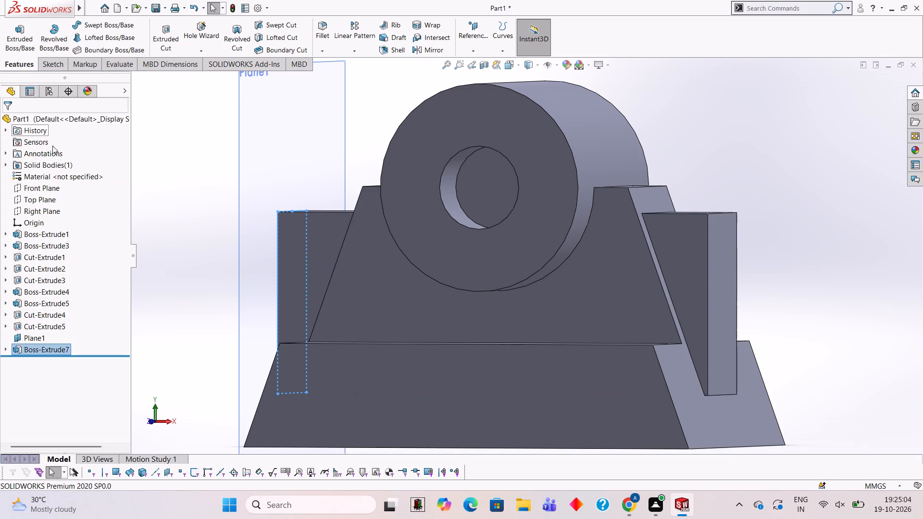
{"action": "left_click", "coordinate": [207, 149]}
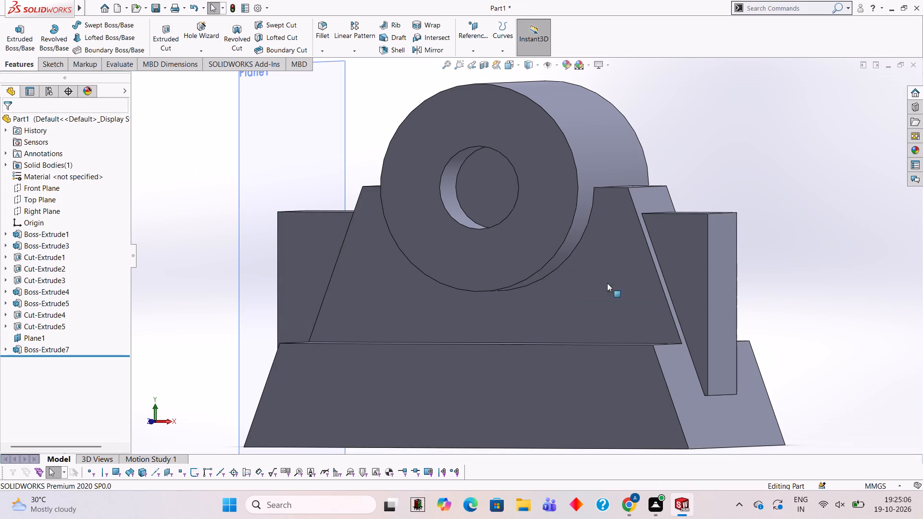
Check the rectangular boss at the far sloped end and undo its 87 mm extrusion.
{"action": "scroll", "coordinate": [726, 406], "scroll_direction": "up", "scroll_amount": 3}
{"action": "middle_click_drag", "start_coordinate": [730, 398], "coordinate": [701, 266]}
{"action": "scroll", "coordinate": [564, 234], "scroll_direction": "down", "scroll_amount": 4}
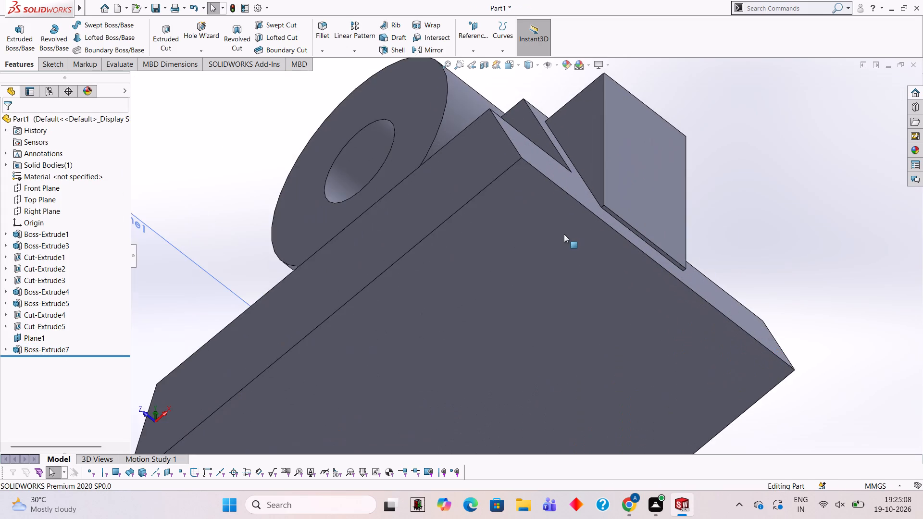
{"action": "scroll", "coordinate": [631, 186], "scroll_direction": "down", "scroll_amount": 3}
{"action": "scroll", "coordinate": [628, 243], "scroll_direction": "up", "scroll_amount": 3}
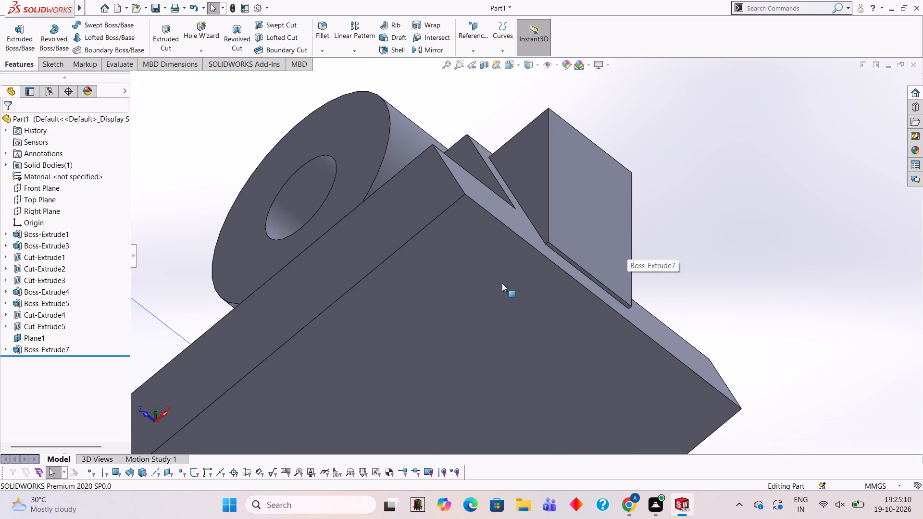
{"action": "key", "text": "ctrl+z"}
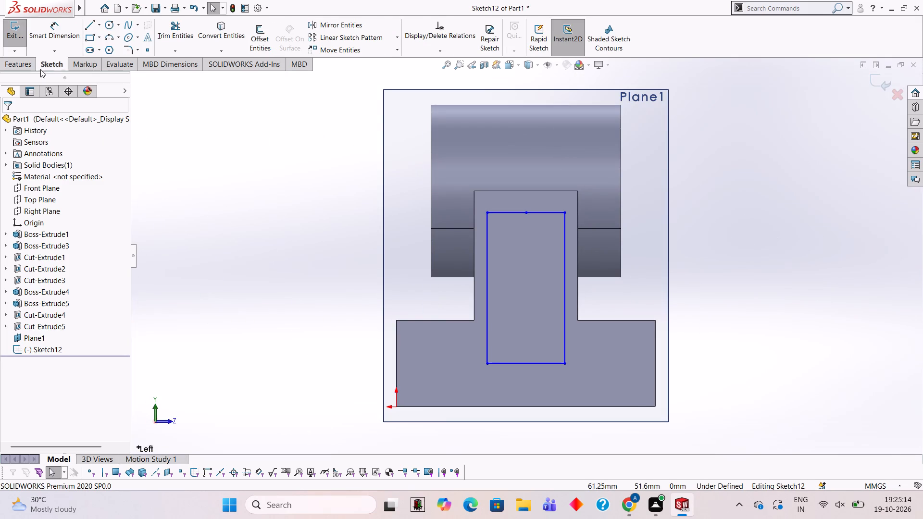
Extrude the rectangular sketch on Plane1 again as a merged blind boss with a depth of 86 mm.
{"action": "left_click", "coordinate": [21, 63]}
{"action": "left_click", "coordinate": [17, 35]}
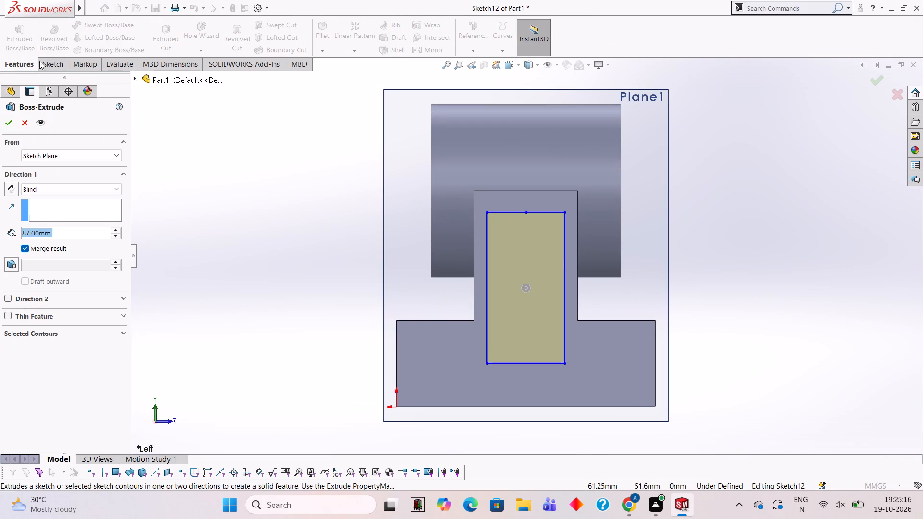
{"action": "middle_click_drag", "start_coordinate": [573, 260], "coordinate": [485, 209]}
{"action": "middle_click_drag", "start_coordinate": [745, 270], "coordinate": [695, 202]}
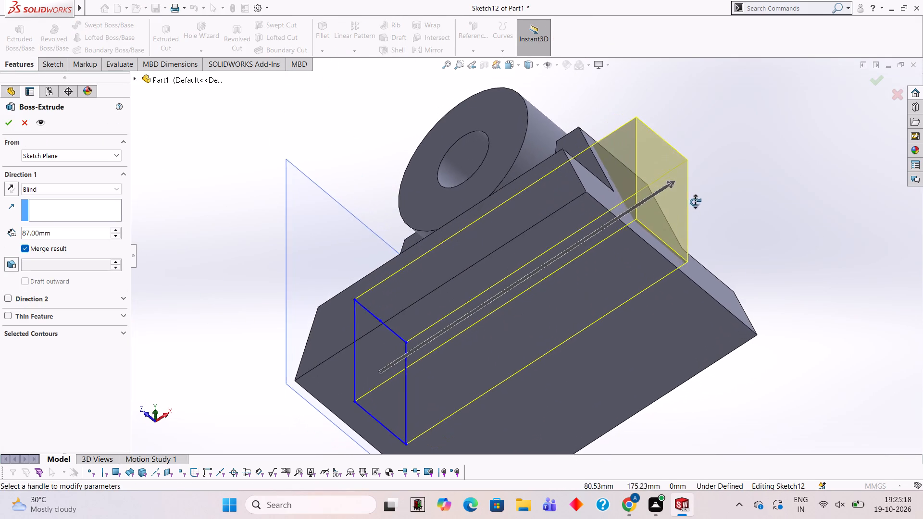
{"action": "middle_click_drag", "start_coordinate": [695, 202], "coordinate": [696, 196]}
{"action": "middle_click_drag", "start_coordinate": [683, 226], "coordinate": [685, 210]}
{"action": "scroll", "coordinate": [685, 210], "scroll_direction": "down", "scroll_amount": 5}
{"action": "middle_click_drag", "start_coordinate": [548, 219], "coordinate": [558, 276]}
{"action": "left_click", "coordinate": [89, 228]}
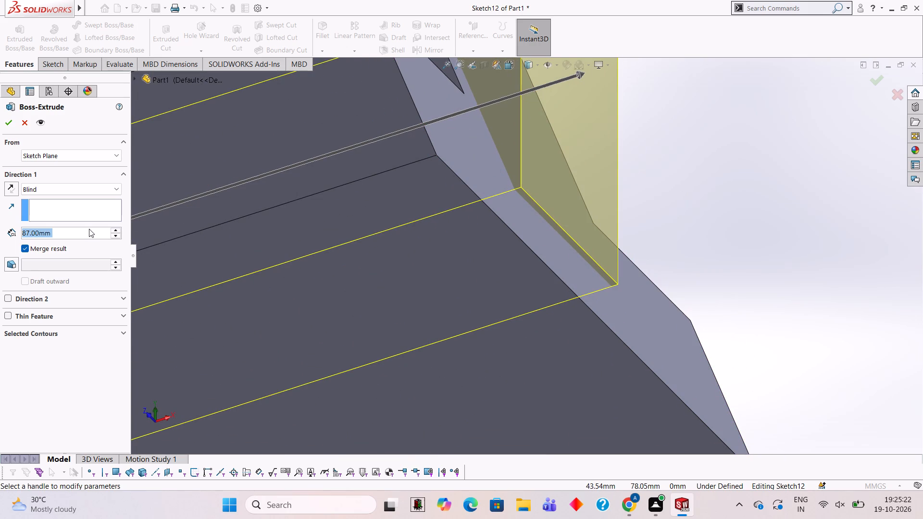
{"action": "type", "text": "86"}
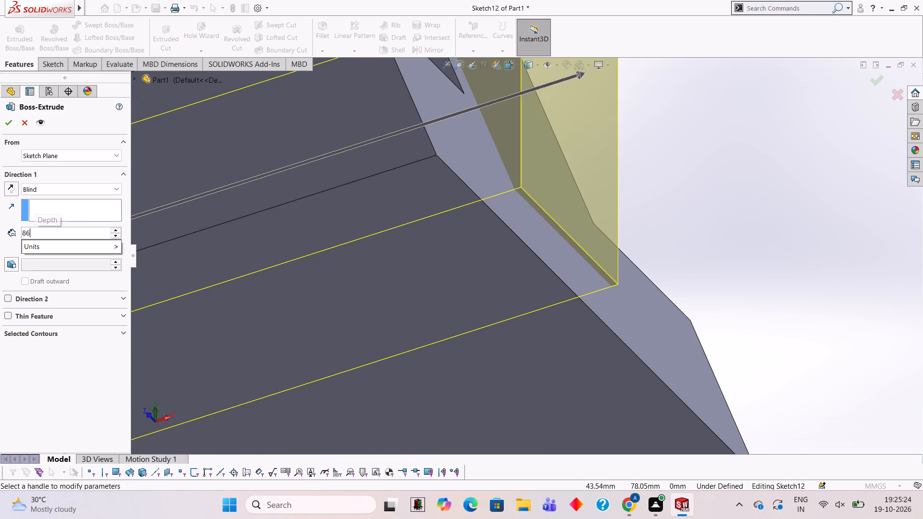
{"action": "key", "text": "Return"}
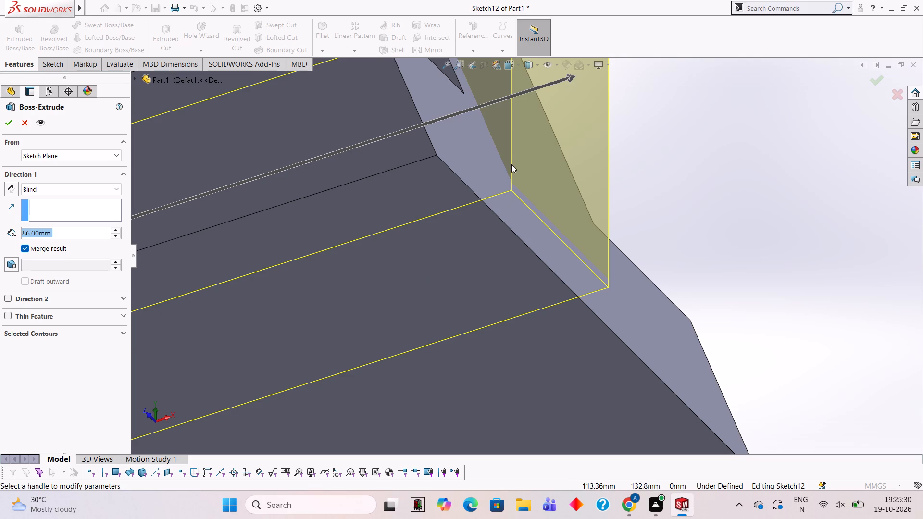
{"action": "scroll", "coordinate": [532, 189], "scroll_direction": "up", "scroll_amount": 2}
{"action": "scroll", "coordinate": [532, 191], "scroll_direction": "down", "scroll_amount": 2}
{"action": "scroll", "coordinate": [524, 188], "scroll_direction": "up", "scroll_amount": 4}
{"action": "scroll", "coordinate": [526, 197], "scroll_direction": "down", "scroll_amount": 6}
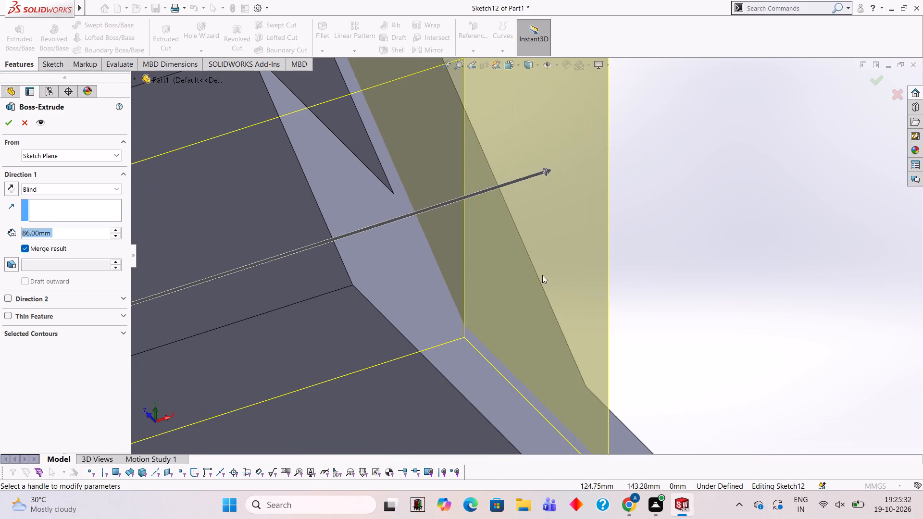
{"action": "scroll", "coordinate": [503, 340], "scroll_direction": "up", "scroll_amount": 4}
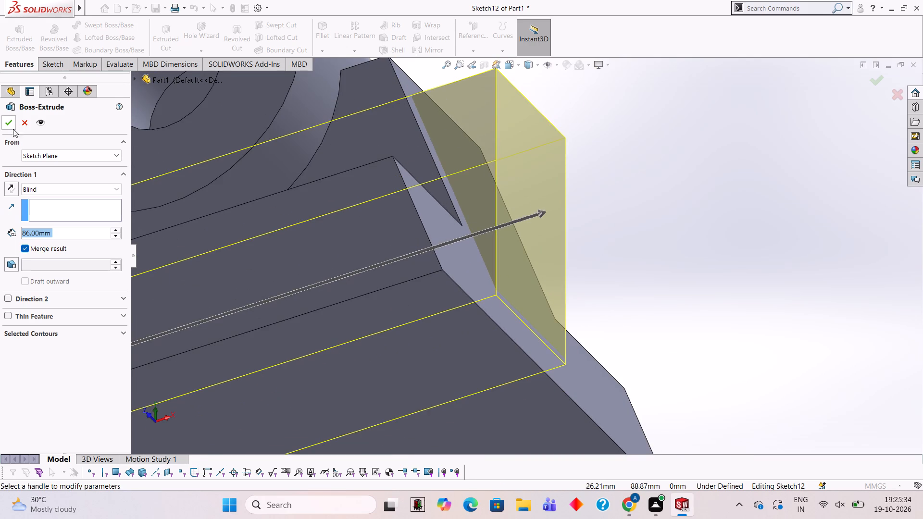
{"action": "left_click", "coordinate": [8, 123]}
{"action": "left_click", "coordinate": [704, 197]}
Examine how the rectangular boss meets the block's sloped ends from the front, above and an angled view.
{"action": "scroll", "coordinate": [481, 247], "scroll_direction": "up", "scroll_amount": 6}
{"action": "middle_click_drag", "start_coordinate": [472, 222], "coordinate": [503, 360]}
{"action": "middle_click_drag", "start_coordinate": [506, 332], "coordinate": [504, 294]}
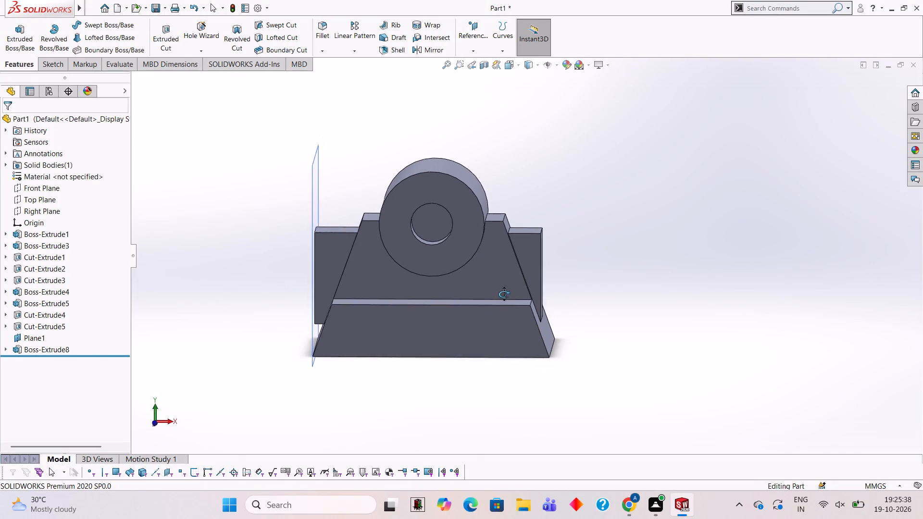
{"action": "middle_click_drag", "start_coordinate": [504, 294], "coordinate": [505, 294]}
{"action": "scroll", "coordinate": [337, 249], "scroll_direction": "down", "scroll_amount": 1}
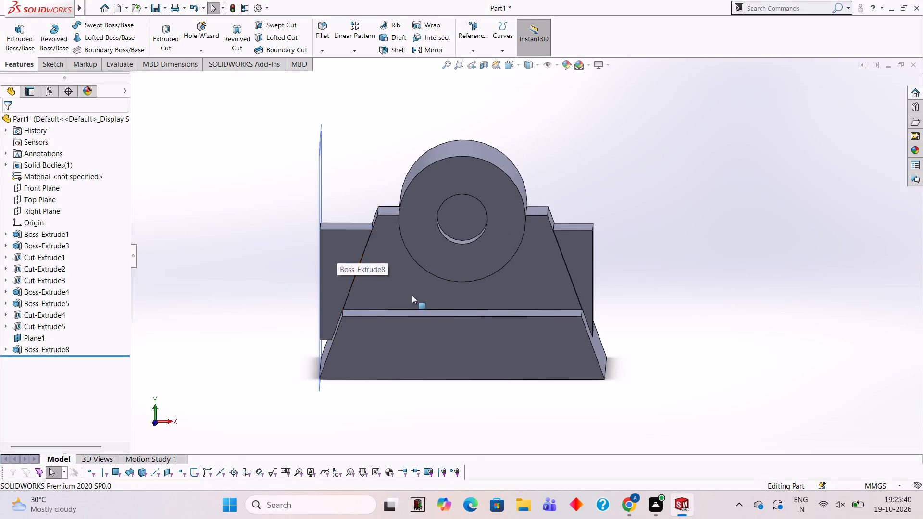
{"action": "scroll", "coordinate": [586, 225], "scroll_direction": "down", "scroll_amount": 4}
{"action": "scroll", "coordinate": [556, 274], "scroll_direction": "up", "scroll_amount": 3}
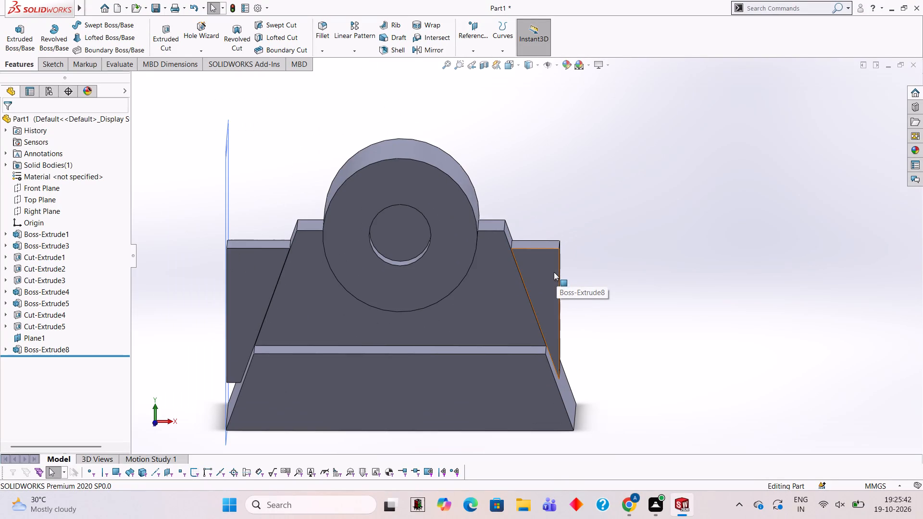
{"action": "scroll", "coordinate": [544, 205], "scroll_direction": "down", "scroll_amount": 2}
{"action": "middle_click_drag", "start_coordinate": [544, 205], "coordinate": [548, 360]}
{"action": "scroll", "coordinate": [548, 223], "scroll_direction": "down", "scroll_amount": 1}
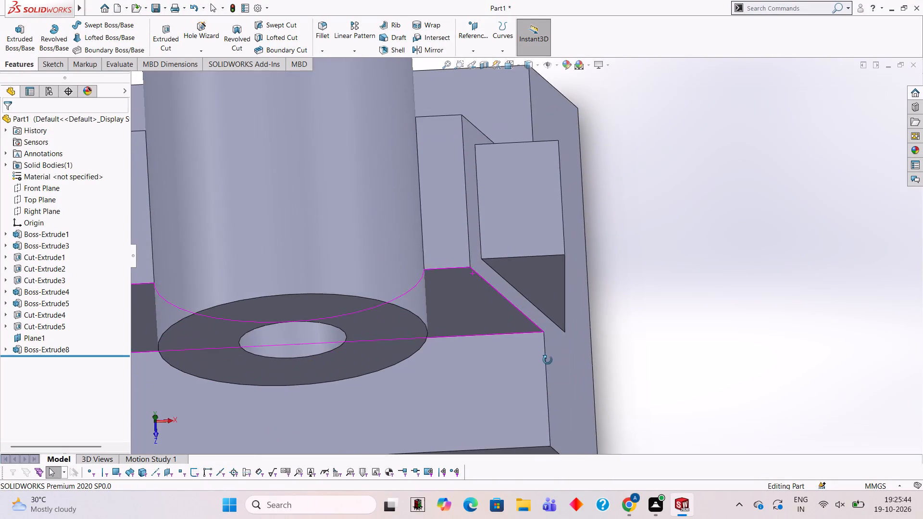
{"action": "middle_click_drag", "start_coordinate": [548, 360], "coordinate": [523, 235]}
{"action": "scroll", "coordinate": [493, 262], "scroll_direction": "up", "scroll_amount": 5}
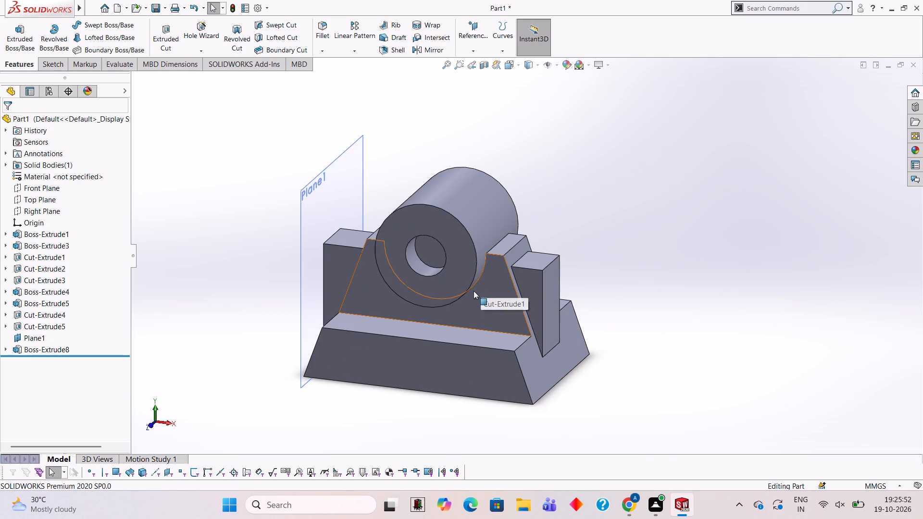
Hide the reference plane Plane1 beside the block.
{"action": "middle_click_drag", "start_coordinate": [433, 201], "coordinate": [451, 208]}
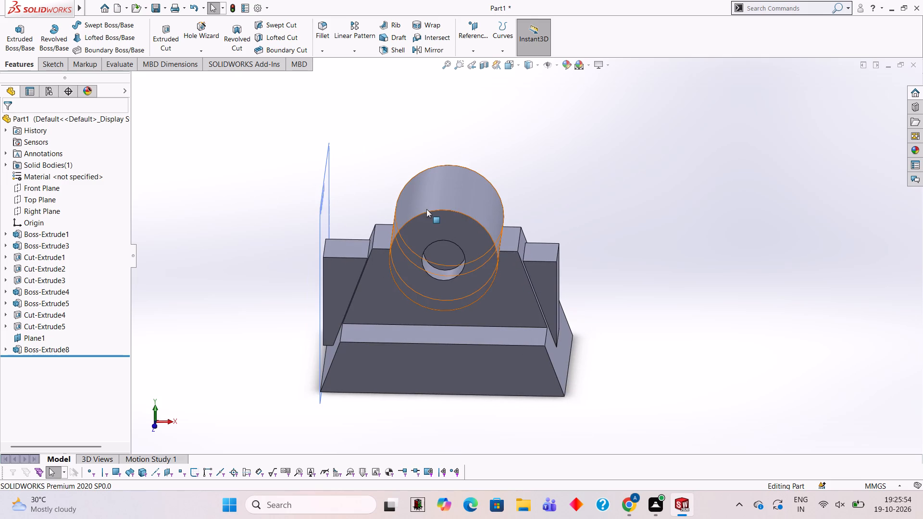
{"action": "middle_click_drag", "start_coordinate": [552, 191], "coordinate": [579, 205]}
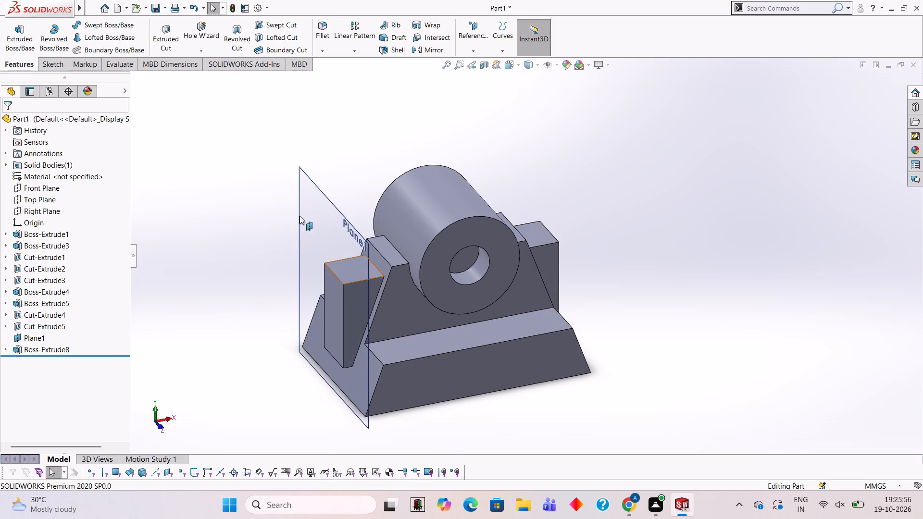
{"action": "left_click", "coordinate": [299, 211]}
{"action": "left_click", "coordinate": [355, 185]}
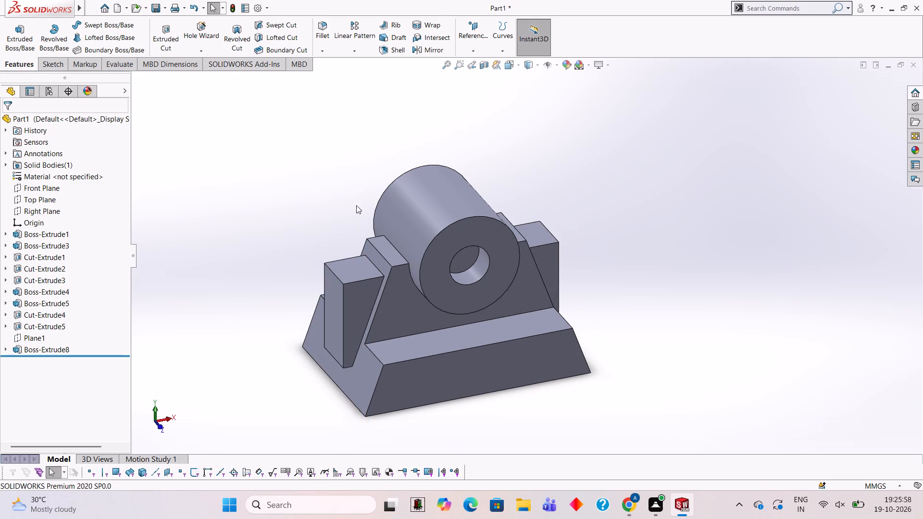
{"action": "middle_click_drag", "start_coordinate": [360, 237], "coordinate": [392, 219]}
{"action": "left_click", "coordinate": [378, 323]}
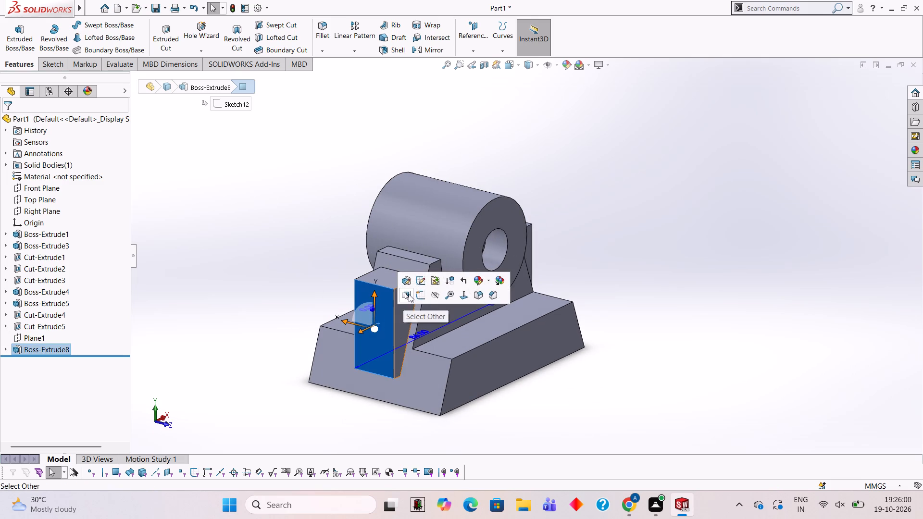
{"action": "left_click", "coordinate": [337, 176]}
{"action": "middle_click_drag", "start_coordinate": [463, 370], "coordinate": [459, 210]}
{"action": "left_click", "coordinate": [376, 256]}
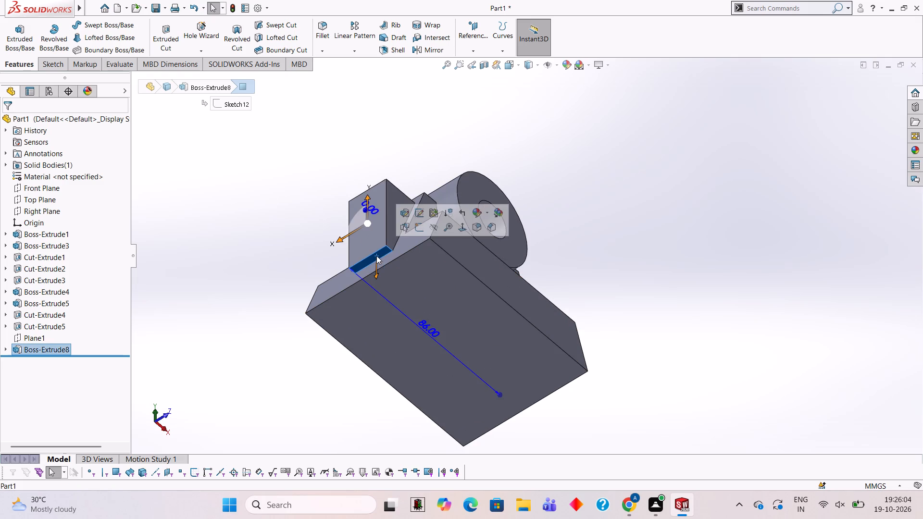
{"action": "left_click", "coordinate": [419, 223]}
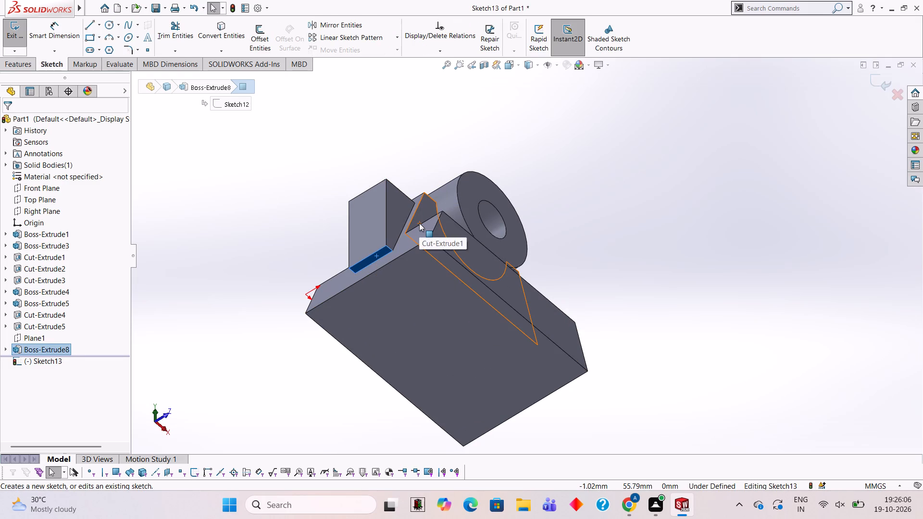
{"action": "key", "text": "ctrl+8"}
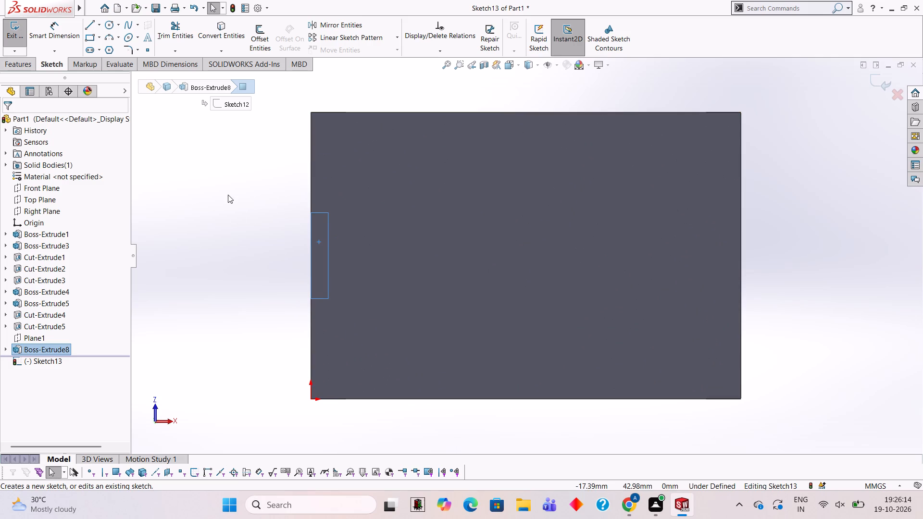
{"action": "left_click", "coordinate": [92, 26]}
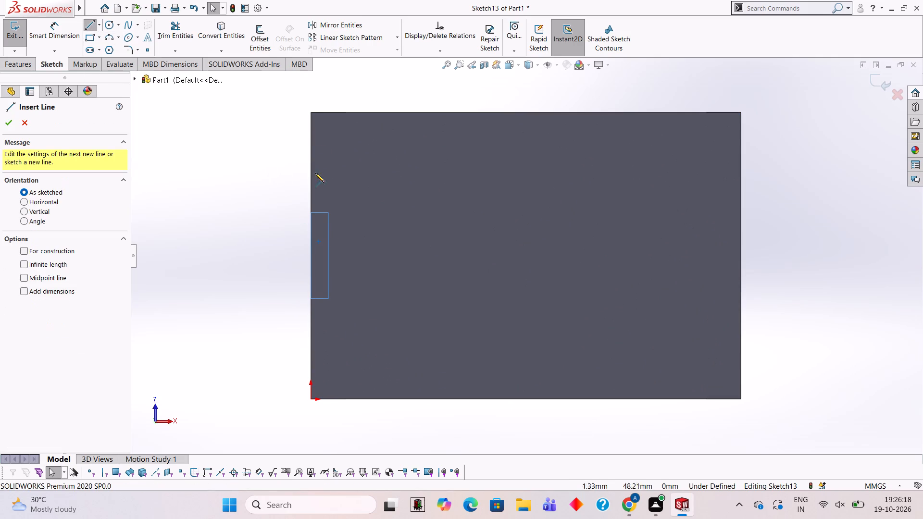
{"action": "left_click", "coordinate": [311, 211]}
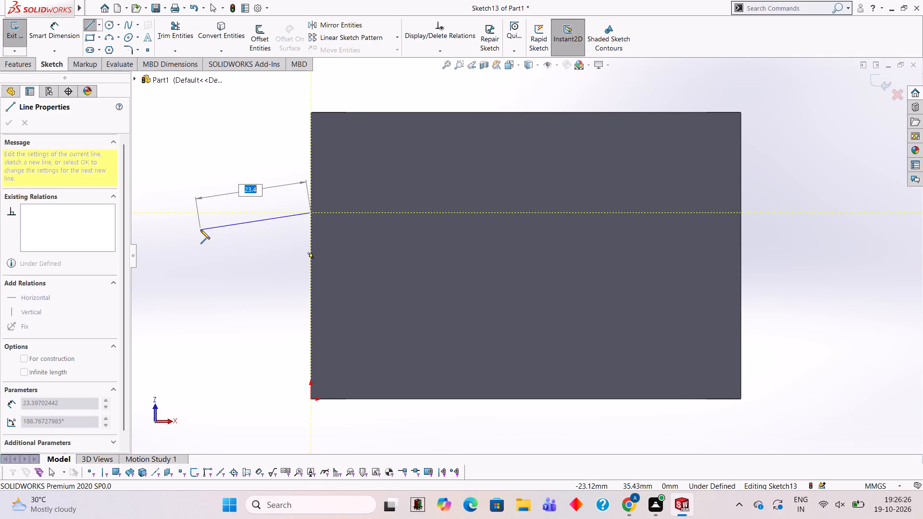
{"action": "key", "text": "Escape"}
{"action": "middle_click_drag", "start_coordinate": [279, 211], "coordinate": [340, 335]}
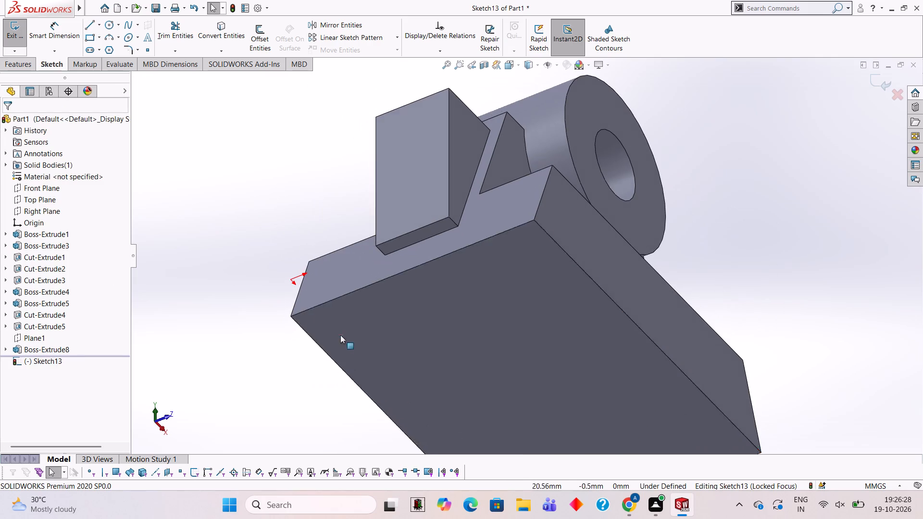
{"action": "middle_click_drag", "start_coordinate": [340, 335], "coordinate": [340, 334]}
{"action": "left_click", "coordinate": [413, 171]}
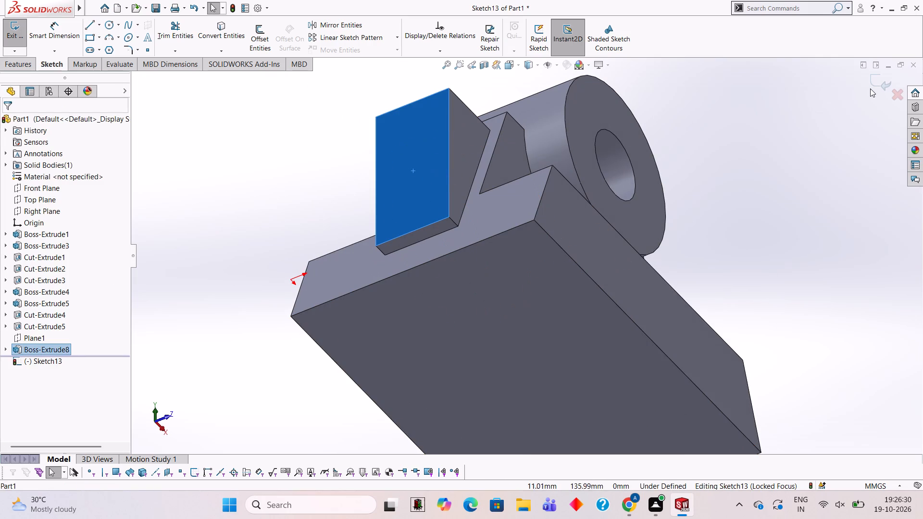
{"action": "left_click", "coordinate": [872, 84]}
Sketch a closed four-line rectangle on the boss's outer end face beside the former reference plane, tracing the face's edges corner to corner.
{"action": "left_click", "coordinate": [428, 147]}
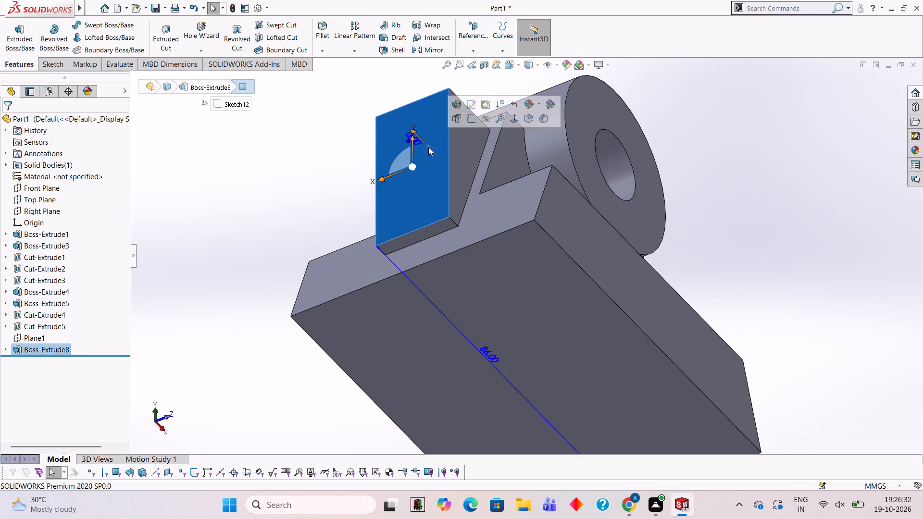
{"action": "left_click", "coordinate": [470, 117]}
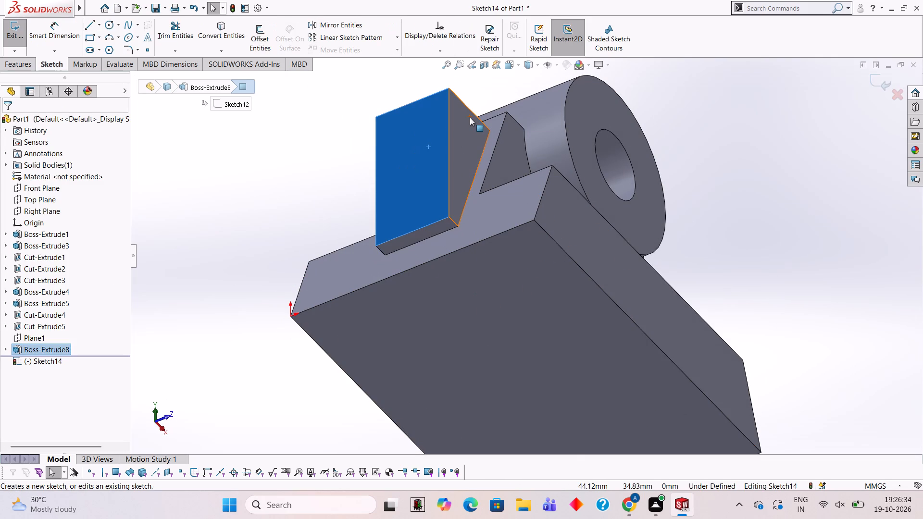
{"action": "key", "text": "ctrl+8"}
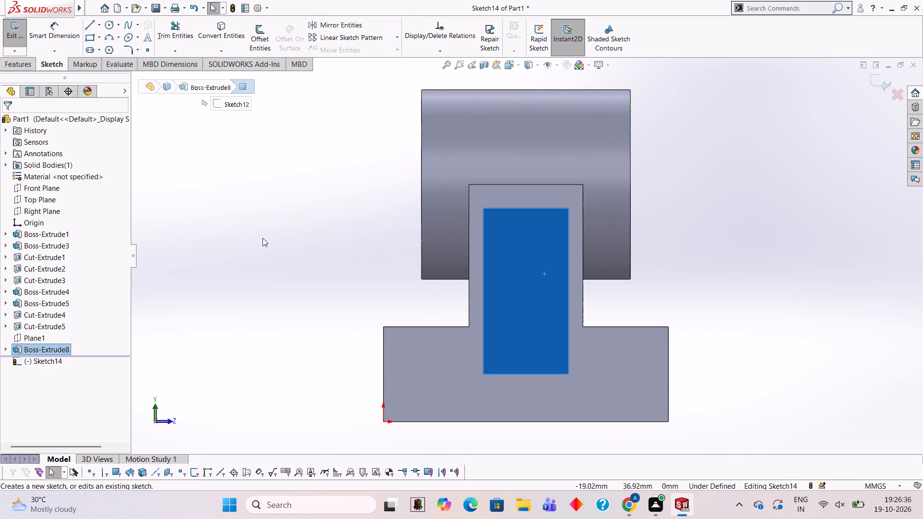
{"action": "left_click", "coordinate": [90, 26]}
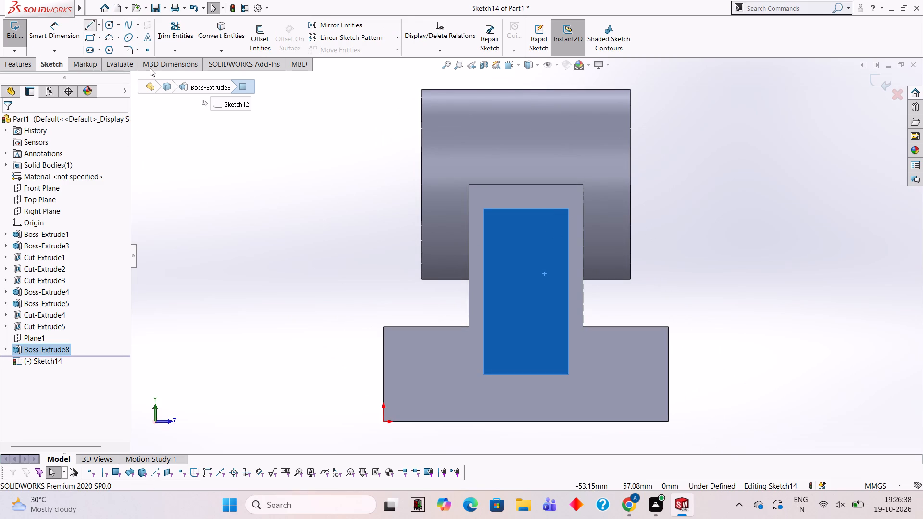
{"action": "left_click", "coordinate": [483, 208]}
{"action": "left_click", "coordinate": [568, 208]}
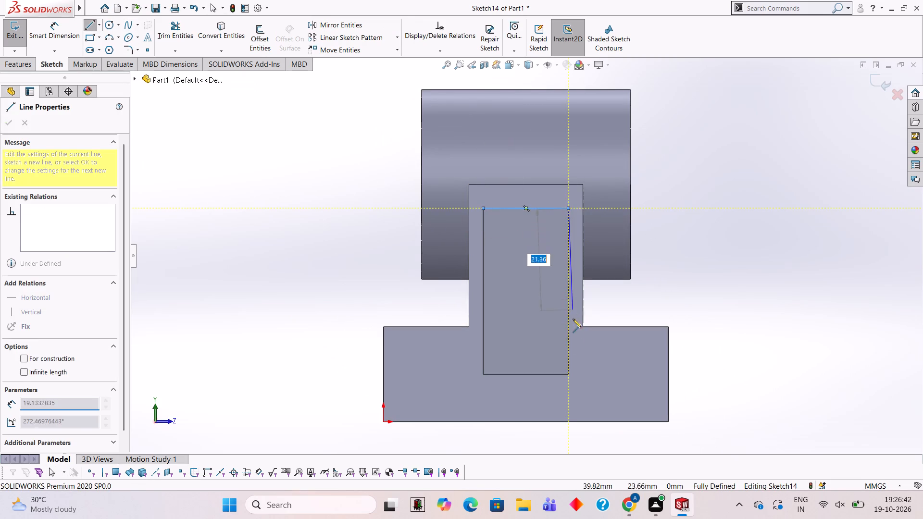
{"action": "left_click", "coordinate": [568, 373]}
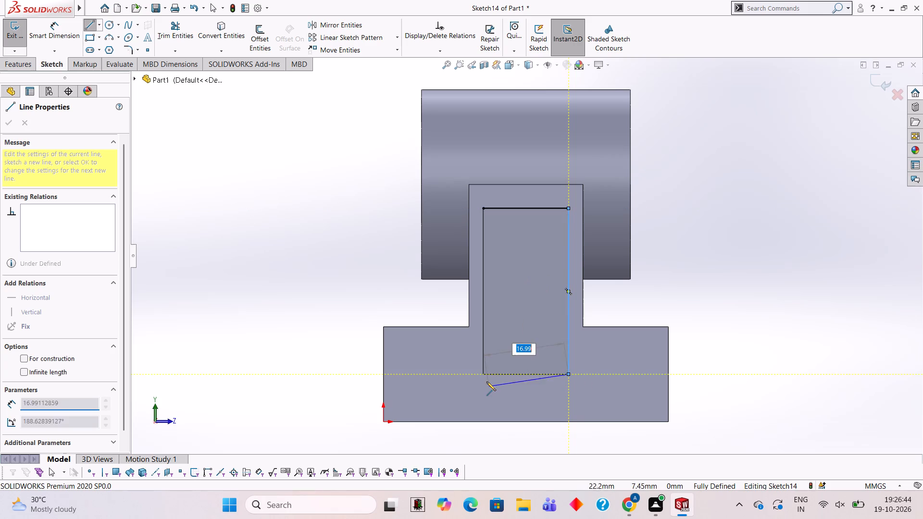
{"action": "left_click", "coordinate": [484, 374]}
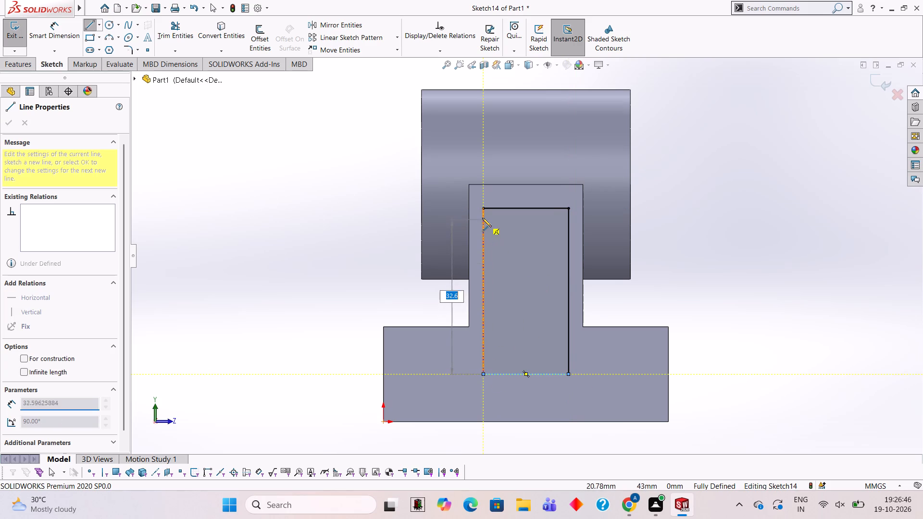
{"action": "left_click", "coordinate": [482, 207]}
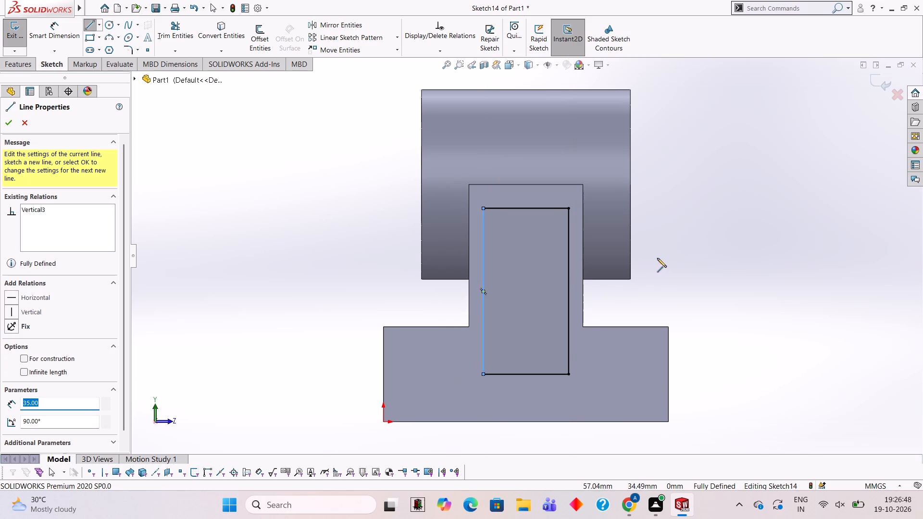
{"action": "middle_click_drag", "start_coordinate": [677, 273], "coordinate": [624, 222]}
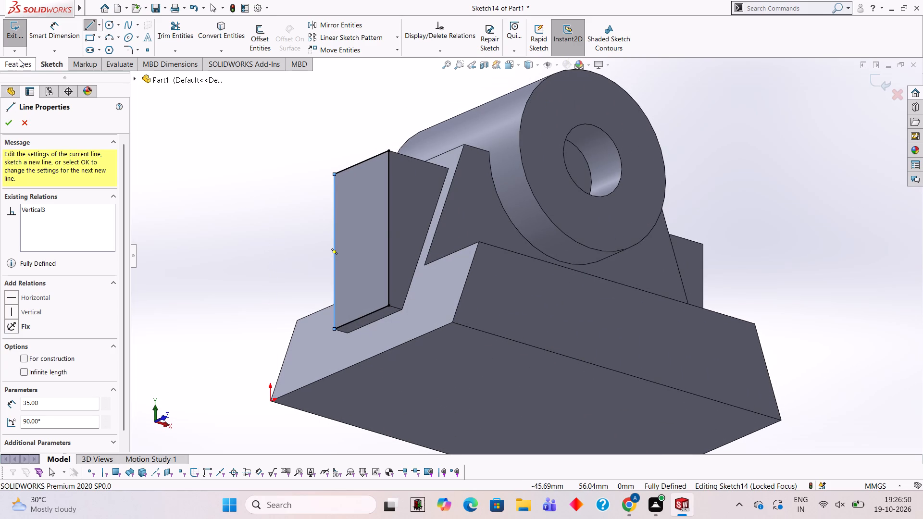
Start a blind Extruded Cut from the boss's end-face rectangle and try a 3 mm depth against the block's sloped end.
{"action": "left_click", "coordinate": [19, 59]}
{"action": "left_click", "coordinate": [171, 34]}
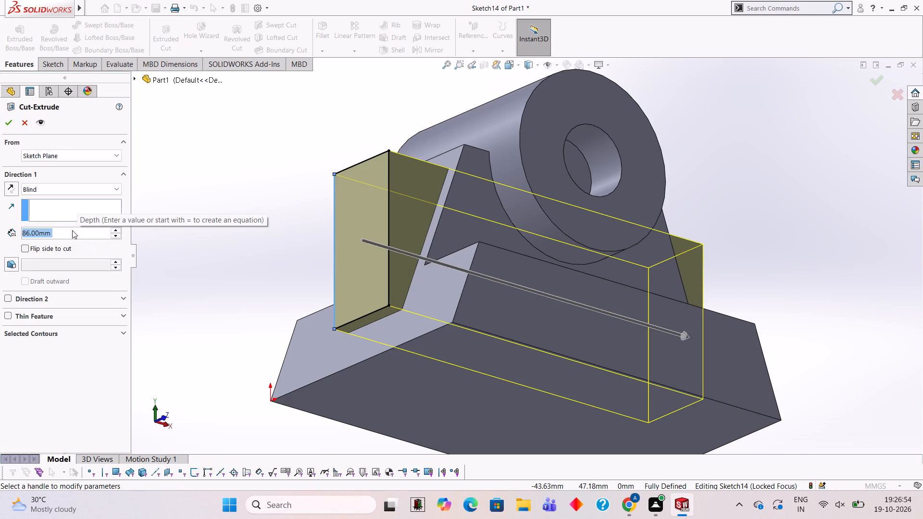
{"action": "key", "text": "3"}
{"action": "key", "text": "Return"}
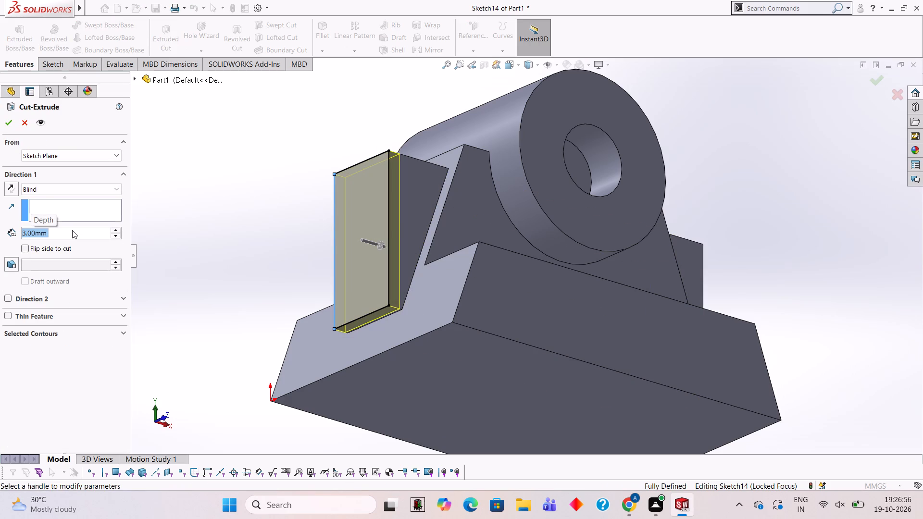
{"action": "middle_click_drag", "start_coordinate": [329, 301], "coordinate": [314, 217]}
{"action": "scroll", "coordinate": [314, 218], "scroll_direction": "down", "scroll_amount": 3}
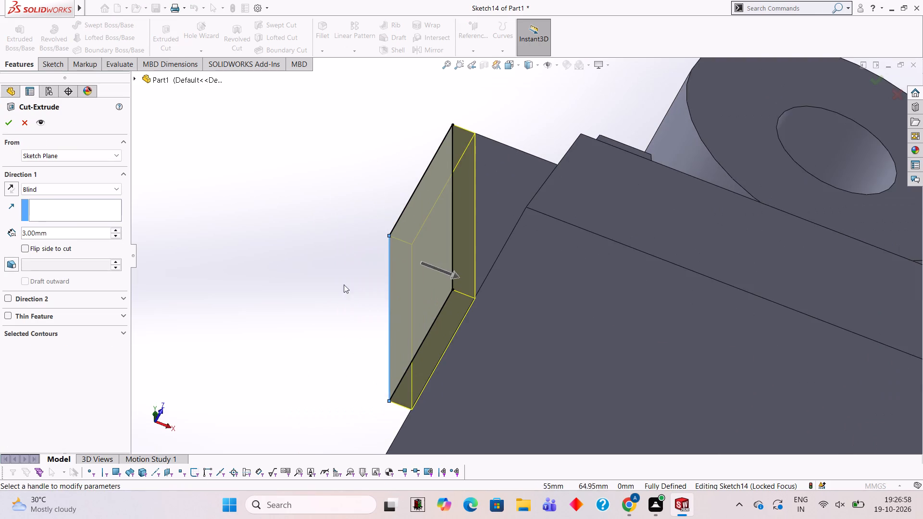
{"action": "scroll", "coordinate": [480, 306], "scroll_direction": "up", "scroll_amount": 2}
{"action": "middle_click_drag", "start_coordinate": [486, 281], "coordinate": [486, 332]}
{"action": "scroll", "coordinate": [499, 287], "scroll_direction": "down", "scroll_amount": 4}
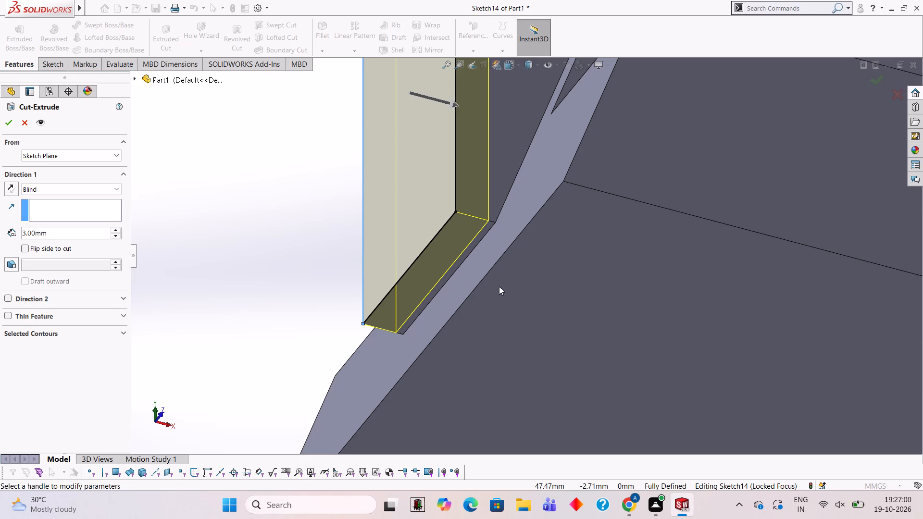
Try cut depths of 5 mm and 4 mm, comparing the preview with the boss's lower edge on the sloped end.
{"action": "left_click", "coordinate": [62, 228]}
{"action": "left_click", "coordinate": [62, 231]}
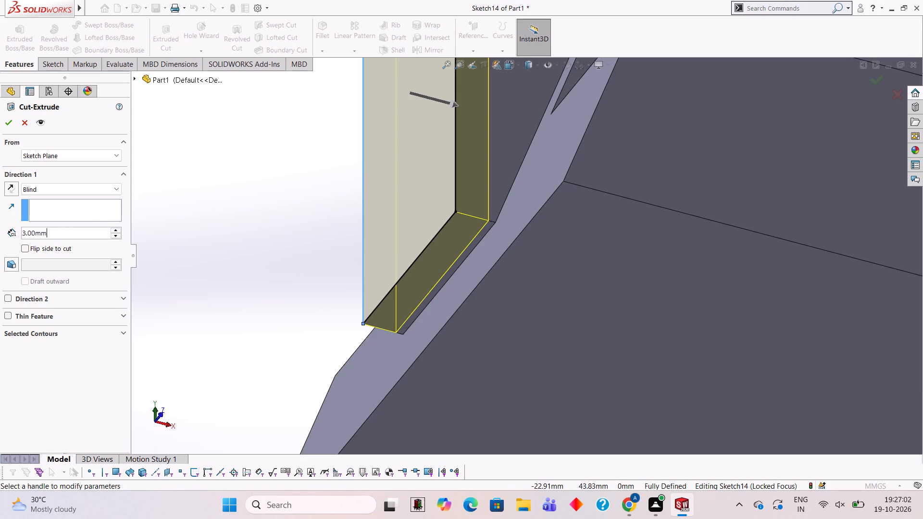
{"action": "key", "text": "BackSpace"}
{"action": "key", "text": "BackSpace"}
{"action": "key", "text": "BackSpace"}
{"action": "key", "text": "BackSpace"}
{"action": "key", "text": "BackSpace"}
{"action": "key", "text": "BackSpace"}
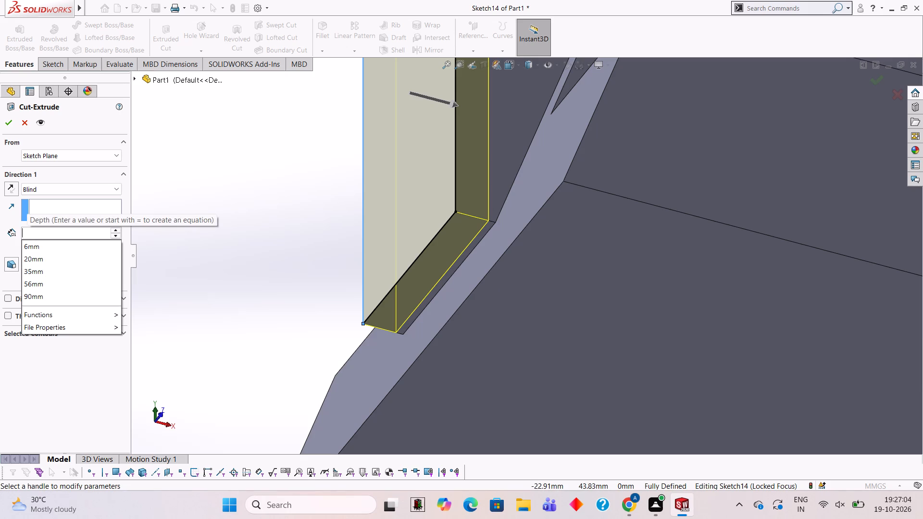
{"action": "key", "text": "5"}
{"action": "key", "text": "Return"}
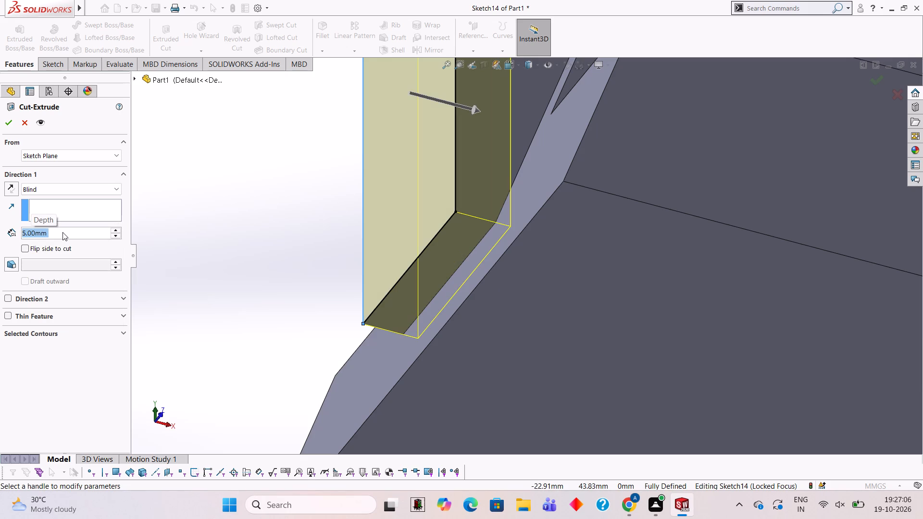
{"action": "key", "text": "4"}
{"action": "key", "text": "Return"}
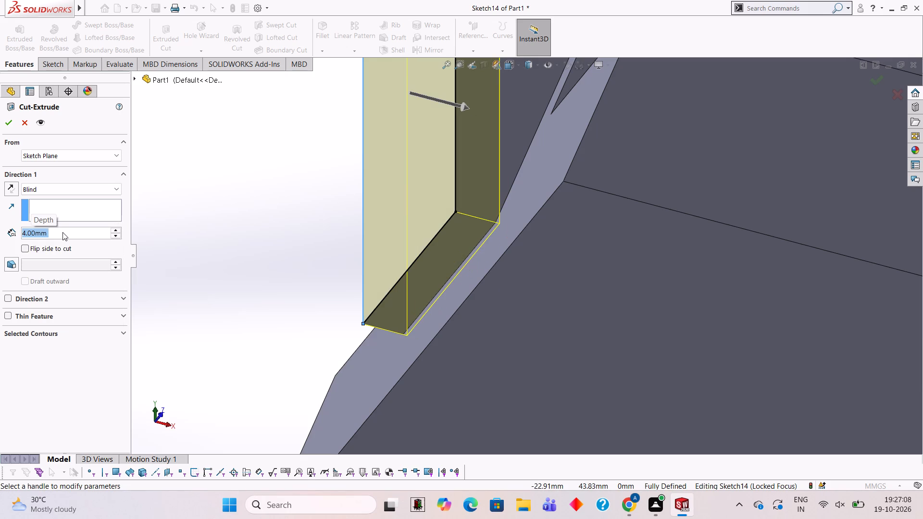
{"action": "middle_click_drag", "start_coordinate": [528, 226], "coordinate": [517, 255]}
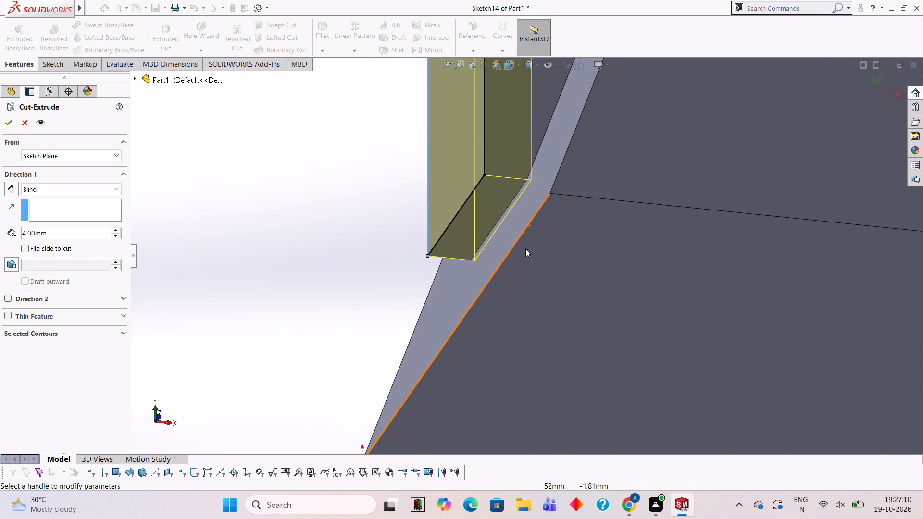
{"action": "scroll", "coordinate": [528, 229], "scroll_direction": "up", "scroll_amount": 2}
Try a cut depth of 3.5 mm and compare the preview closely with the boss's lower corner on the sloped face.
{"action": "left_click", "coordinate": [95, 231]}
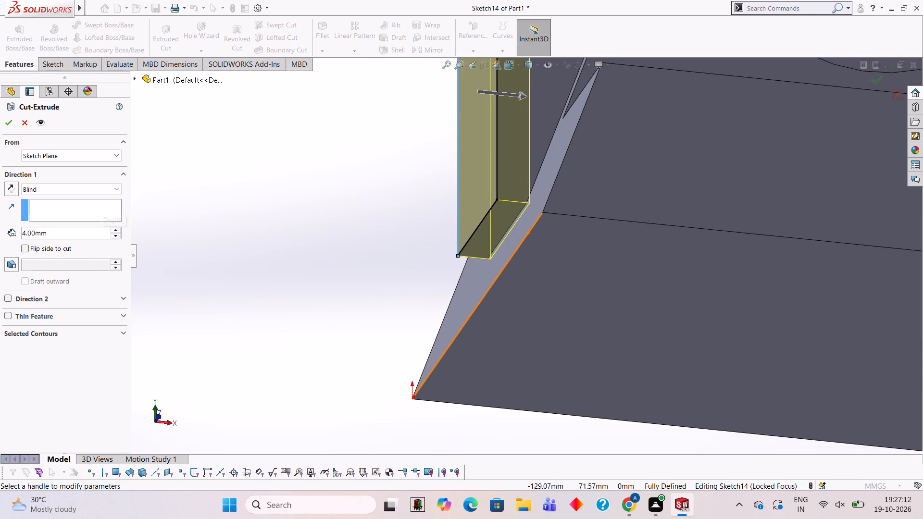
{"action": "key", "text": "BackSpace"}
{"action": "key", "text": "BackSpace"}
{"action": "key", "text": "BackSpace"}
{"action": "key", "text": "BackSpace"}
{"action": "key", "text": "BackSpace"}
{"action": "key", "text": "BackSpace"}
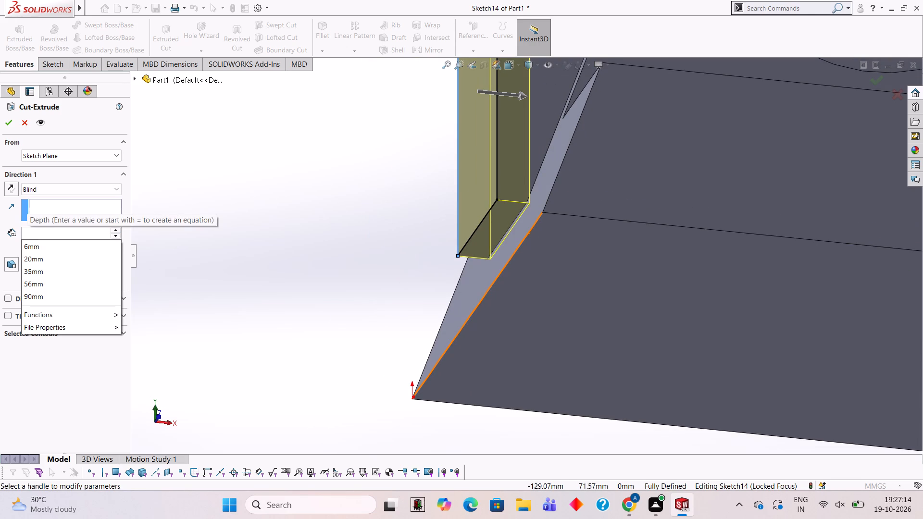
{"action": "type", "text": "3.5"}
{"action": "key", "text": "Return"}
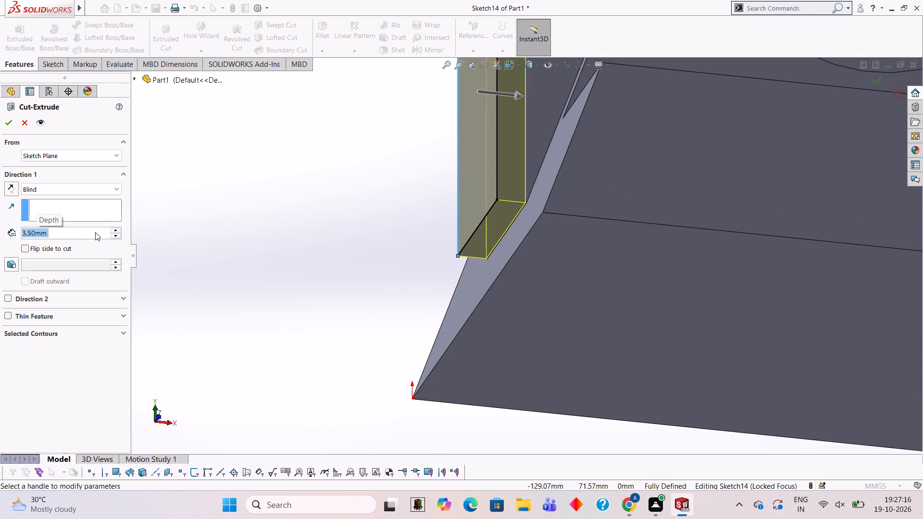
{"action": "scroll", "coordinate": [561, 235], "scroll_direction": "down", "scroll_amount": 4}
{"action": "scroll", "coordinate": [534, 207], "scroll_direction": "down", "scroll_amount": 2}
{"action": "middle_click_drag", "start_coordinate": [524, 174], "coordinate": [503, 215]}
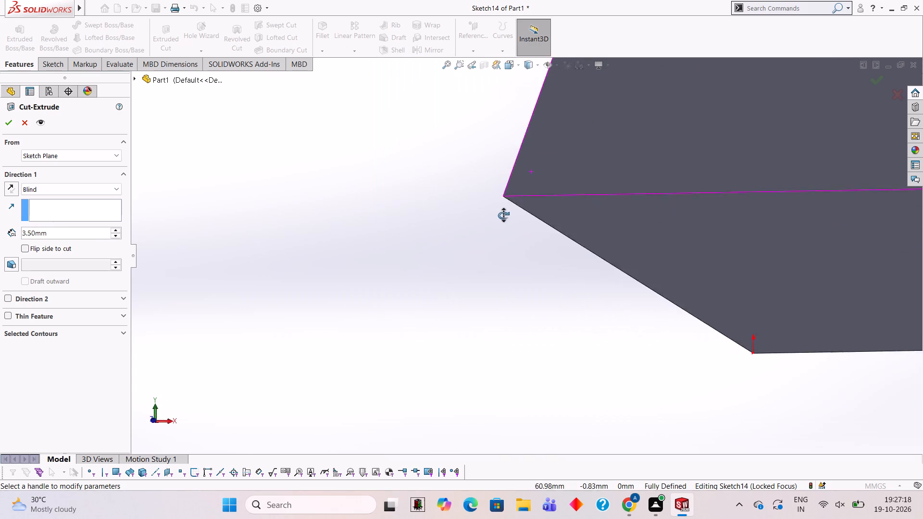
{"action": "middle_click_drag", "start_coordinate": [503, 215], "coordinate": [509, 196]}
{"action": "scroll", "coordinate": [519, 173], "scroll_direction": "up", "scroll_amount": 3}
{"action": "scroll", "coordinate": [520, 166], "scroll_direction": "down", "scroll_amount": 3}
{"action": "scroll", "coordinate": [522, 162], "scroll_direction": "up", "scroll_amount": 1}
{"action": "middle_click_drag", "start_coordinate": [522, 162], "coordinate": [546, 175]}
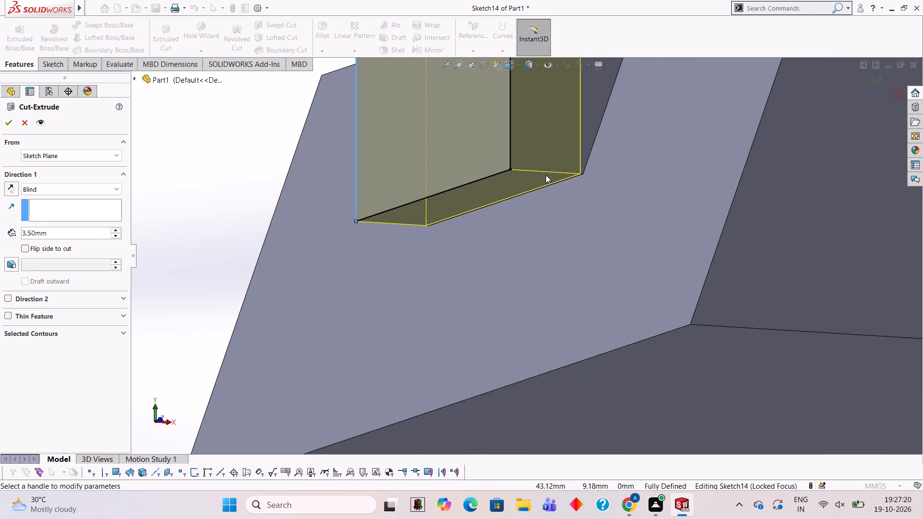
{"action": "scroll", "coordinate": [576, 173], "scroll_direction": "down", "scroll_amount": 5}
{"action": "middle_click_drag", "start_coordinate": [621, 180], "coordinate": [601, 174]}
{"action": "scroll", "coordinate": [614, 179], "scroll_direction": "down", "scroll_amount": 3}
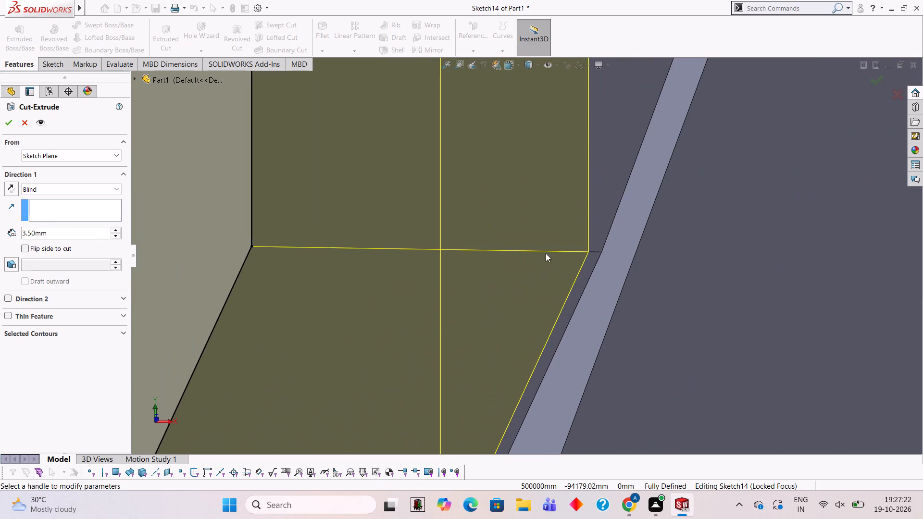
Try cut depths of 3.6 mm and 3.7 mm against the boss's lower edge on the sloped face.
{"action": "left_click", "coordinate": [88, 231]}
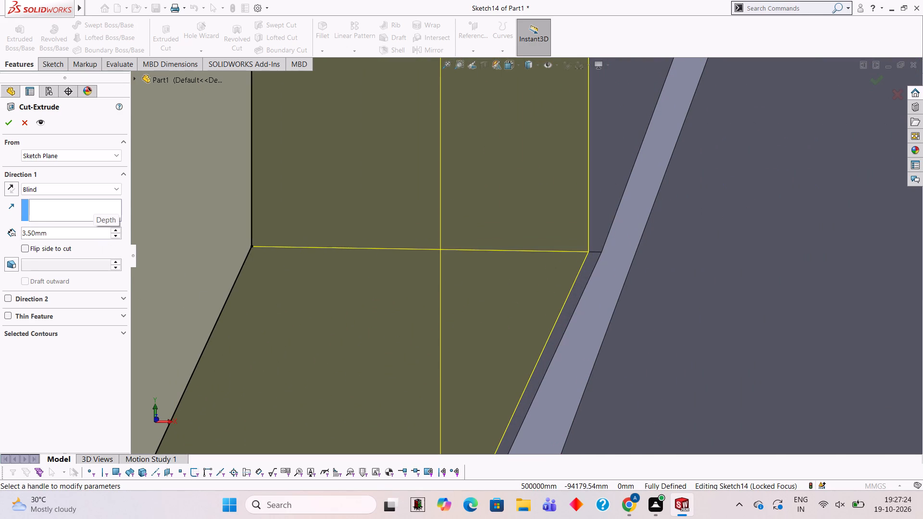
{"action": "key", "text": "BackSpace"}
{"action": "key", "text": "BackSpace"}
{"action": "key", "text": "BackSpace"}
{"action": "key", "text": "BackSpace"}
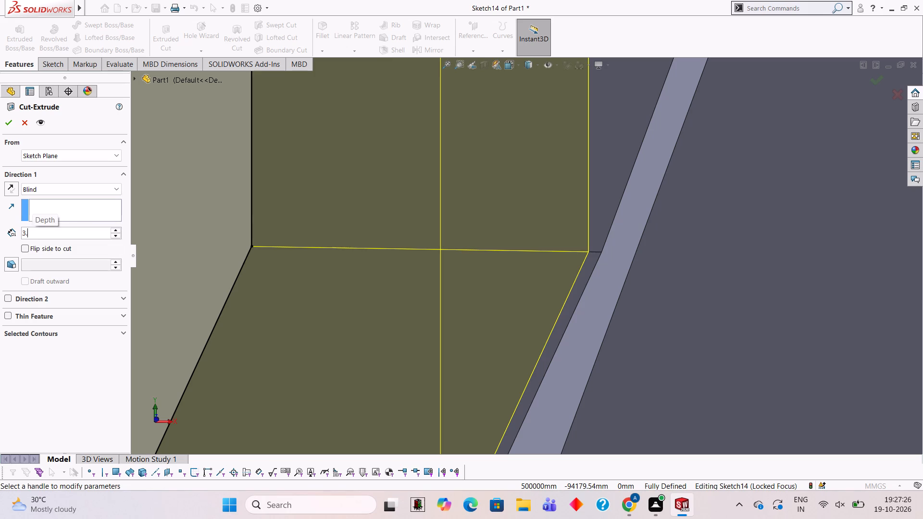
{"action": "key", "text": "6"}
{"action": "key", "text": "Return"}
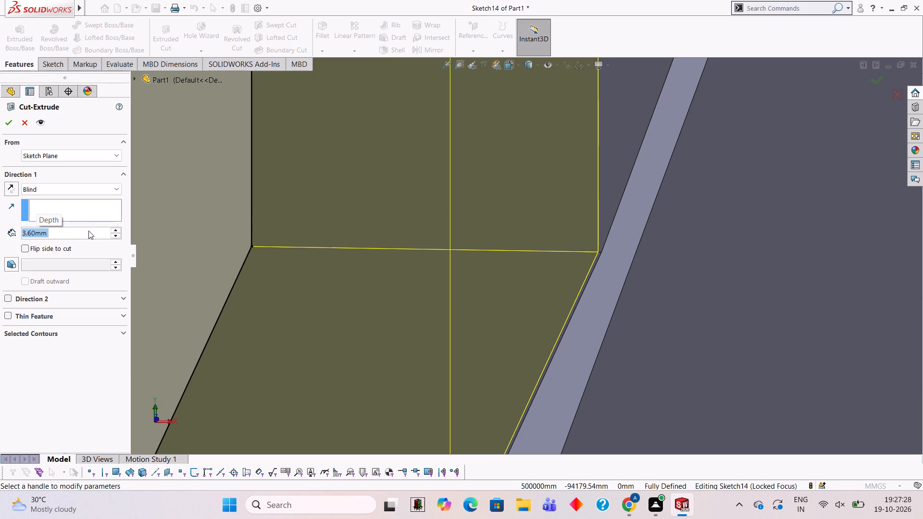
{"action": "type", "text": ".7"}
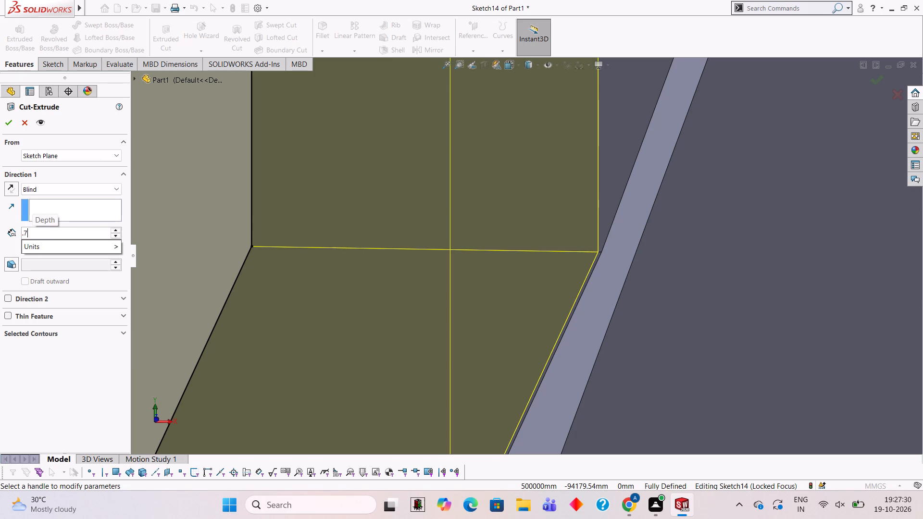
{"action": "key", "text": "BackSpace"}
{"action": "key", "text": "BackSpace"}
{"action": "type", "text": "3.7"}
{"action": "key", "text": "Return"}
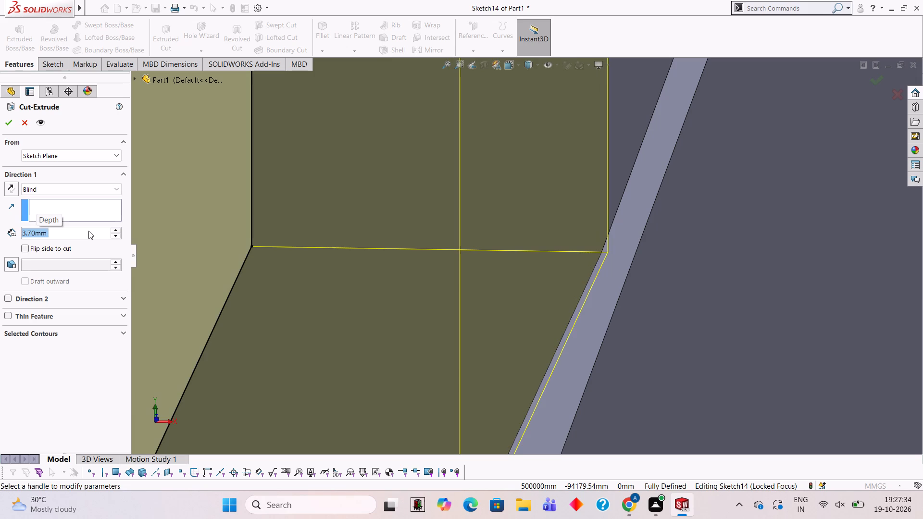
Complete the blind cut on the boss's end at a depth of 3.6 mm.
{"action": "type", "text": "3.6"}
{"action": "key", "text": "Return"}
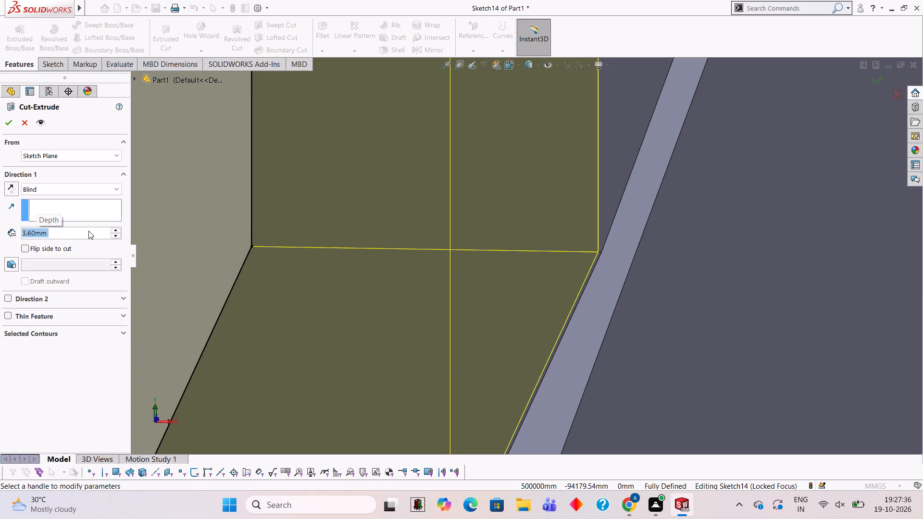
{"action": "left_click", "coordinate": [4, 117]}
Examine where the trimmed boss's end face meets the sloped end up close, and inspect the whole part from several angles.
{"action": "scroll", "coordinate": [253, 222], "scroll_direction": "up", "scroll_amount": 6}
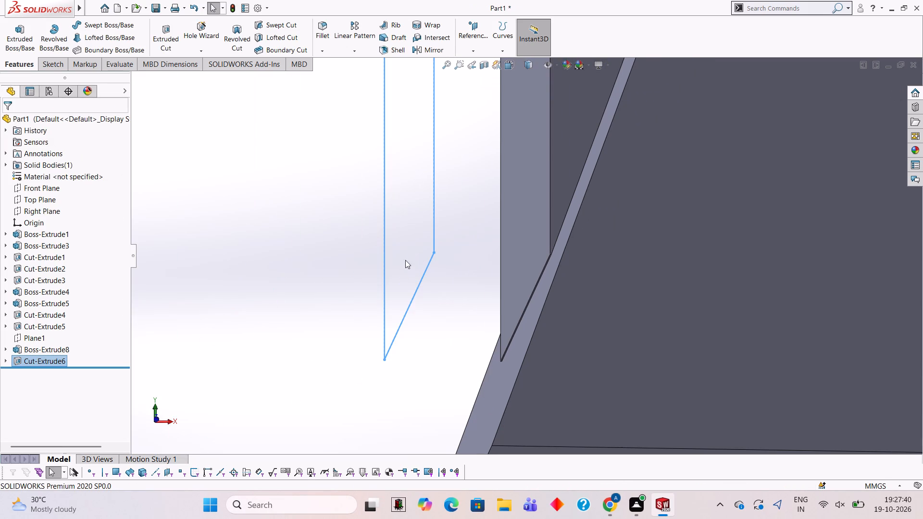
{"action": "left_click", "coordinate": [295, 171]}
{"action": "scroll", "coordinate": [639, 282], "scroll_direction": "down", "scroll_amount": 5}
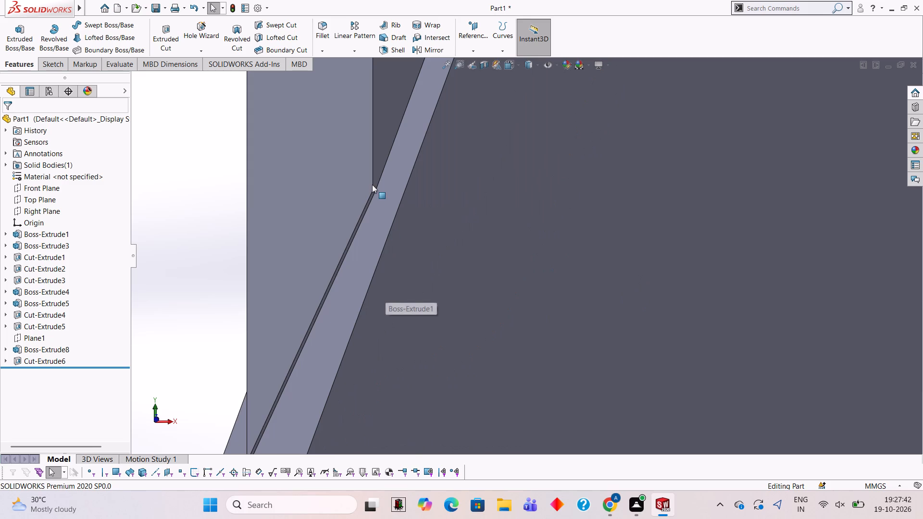
{"action": "scroll", "coordinate": [371, 187], "scroll_direction": "down", "scroll_amount": 4}
{"action": "scroll", "coordinate": [446, 243], "scroll_direction": "up", "scroll_amount": 12}
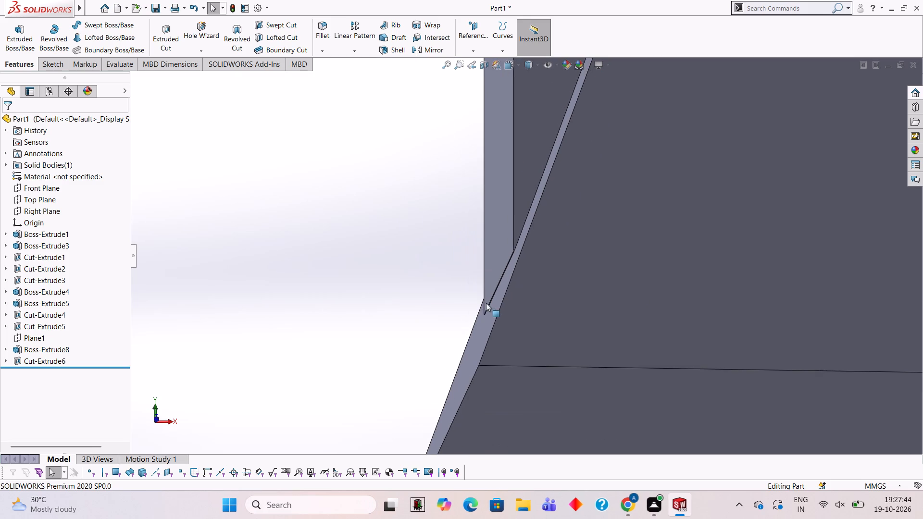
{"action": "scroll", "coordinate": [544, 246], "scroll_direction": "up", "scroll_amount": 6}
{"action": "scroll", "coordinate": [584, 268], "scroll_direction": "up", "scroll_amount": 3}
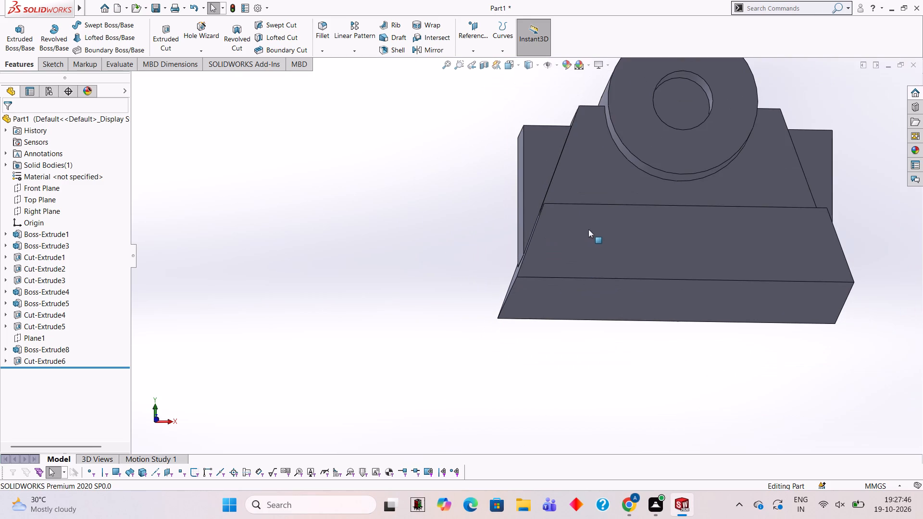
{"action": "middle_click_drag", "start_coordinate": [722, 216], "coordinate": [745, 229]}
{"action": "scroll", "coordinate": [722, 216], "scroll_direction": "up", "scroll_amount": 1}
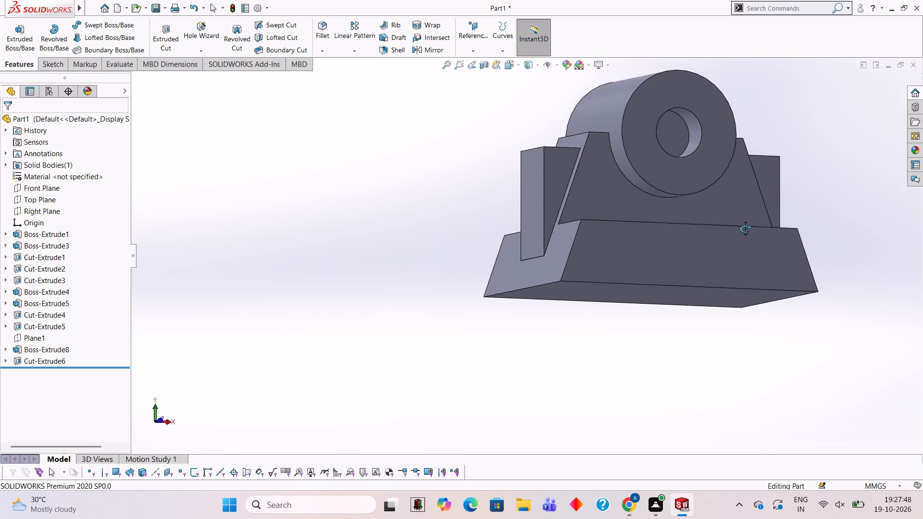
{"action": "middle_click_drag", "start_coordinate": [745, 229], "coordinate": [762, 229]}
{"action": "scroll", "coordinate": [633, 188], "scroll_direction": "up", "scroll_amount": 4}
{"action": "scroll", "coordinate": [607, 181], "scroll_direction": "down", "scroll_amount": 4}
{"action": "middle_click_drag", "start_coordinate": [590, 208], "coordinate": [594, 228]}
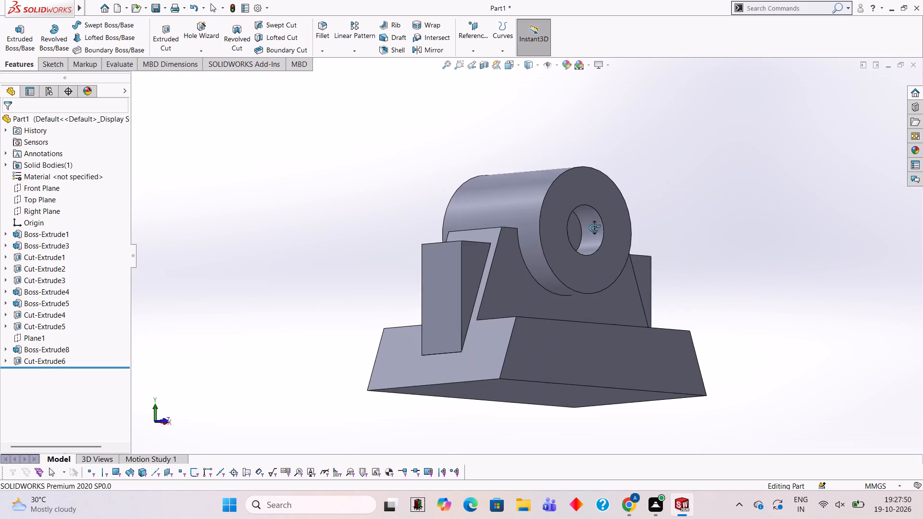
{"action": "middle_click_drag", "start_coordinate": [594, 228], "coordinate": [572, 305]}
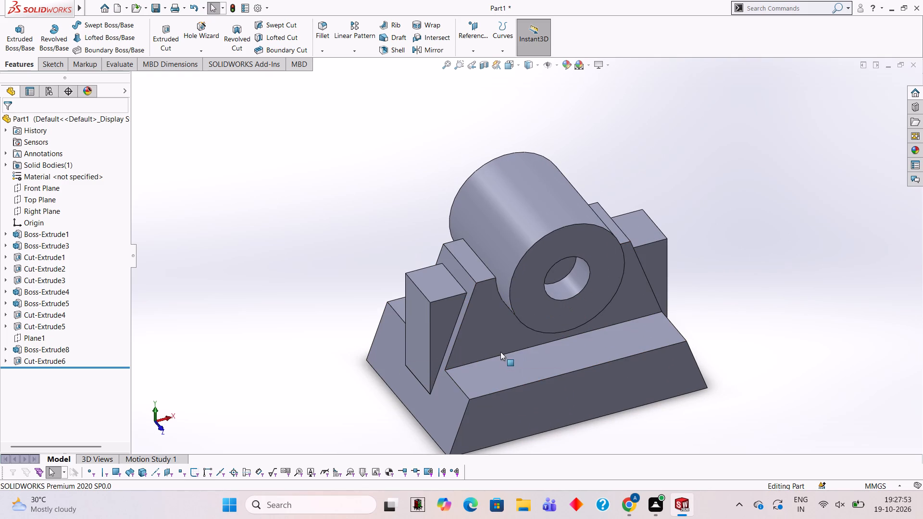
{"action": "scroll", "coordinate": [430, 259], "scroll_direction": "up", "scroll_amount": 2}
{"action": "scroll", "coordinate": [432, 259], "scroll_direction": "down", "scroll_amount": 2}
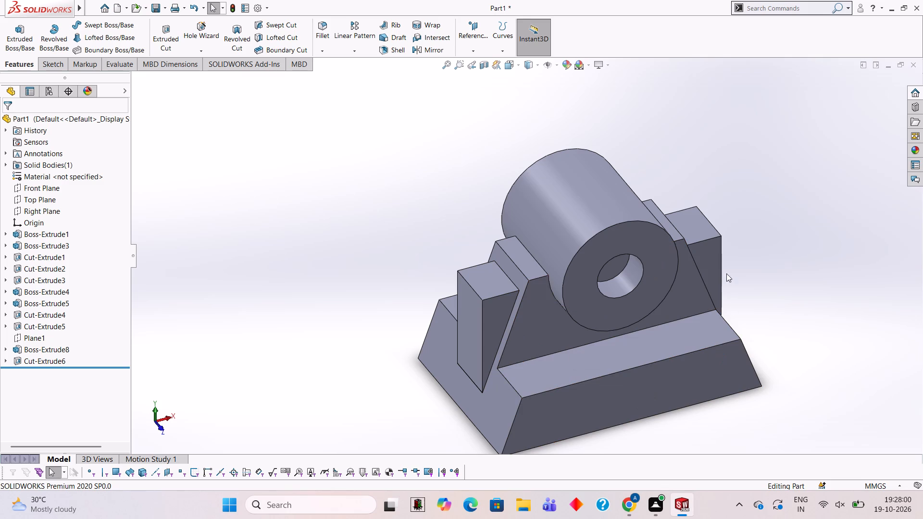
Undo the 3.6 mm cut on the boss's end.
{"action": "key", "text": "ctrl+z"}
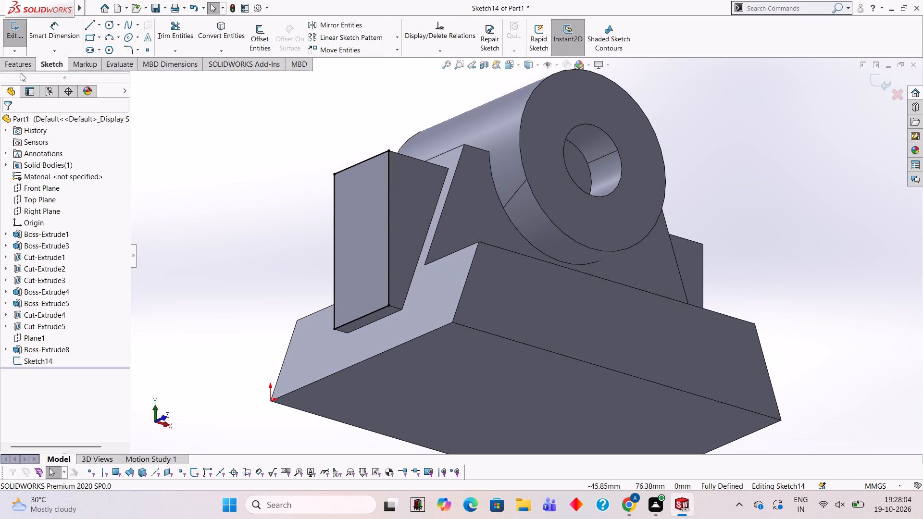
Cut the boss's end from the face rectangle with a blind depth of 3.7 mm.
{"action": "left_click", "coordinate": [20, 70]}
{"action": "left_click", "coordinate": [153, 38]}
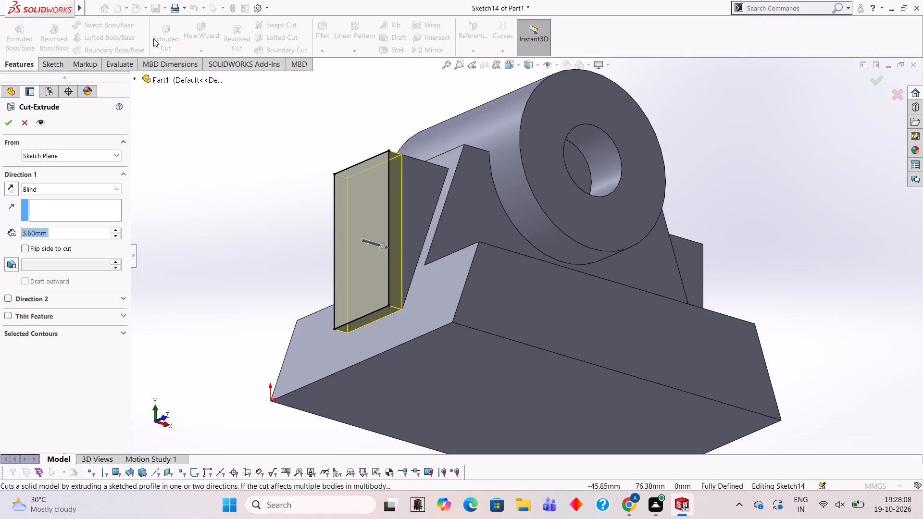
{"action": "type", "text": "3.7"}
{"action": "key", "text": "Return"}
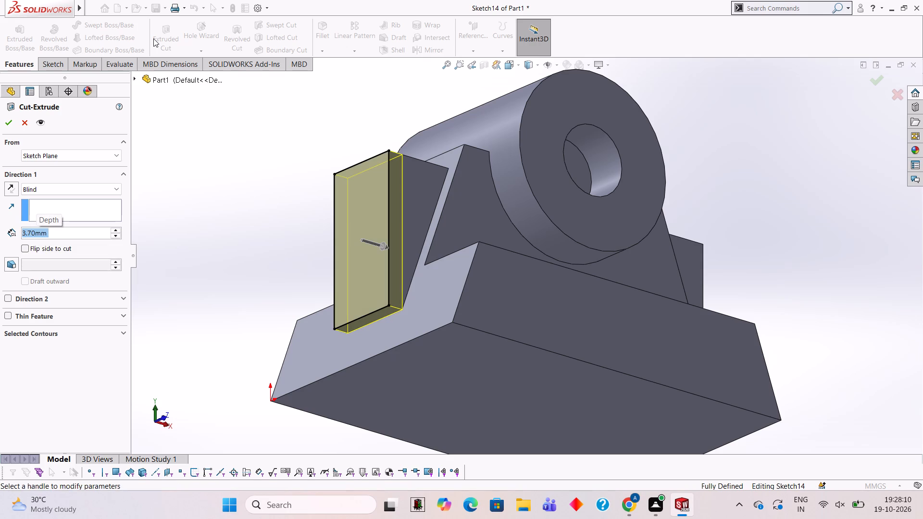
{"action": "left_click", "coordinate": [7, 123]}
{"action": "left_click", "coordinate": [187, 171]}
Examine the boss's lower edge against the sloped end after the cut, and inspect the whole part from an angled view.
{"action": "scroll", "coordinate": [407, 279], "scroll_direction": "down", "scroll_amount": 1}
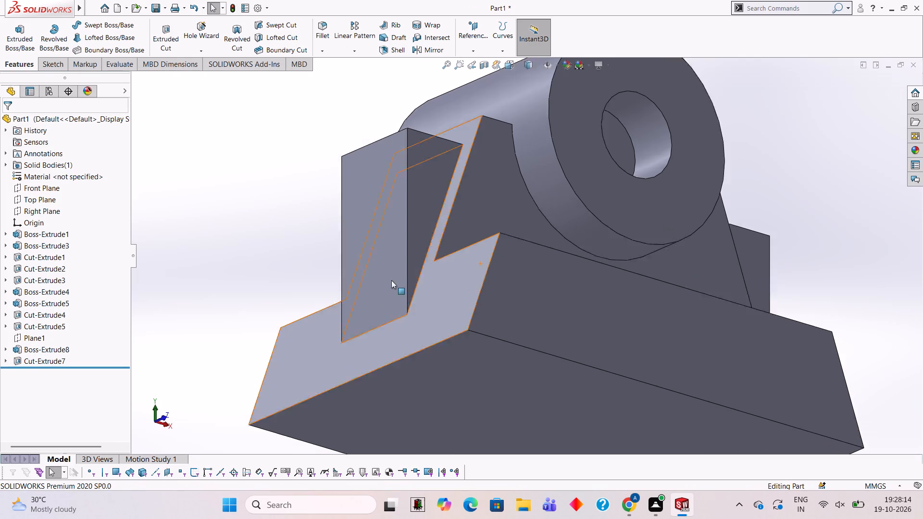
{"action": "scroll", "coordinate": [391, 280], "scroll_direction": "down", "scroll_amount": 6}
{"action": "middle_click_drag", "start_coordinate": [511, 386], "coordinate": [499, 348]}
{"action": "scroll", "coordinate": [499, 349], "scroll_direction": "up", "scroll_amount": 4}
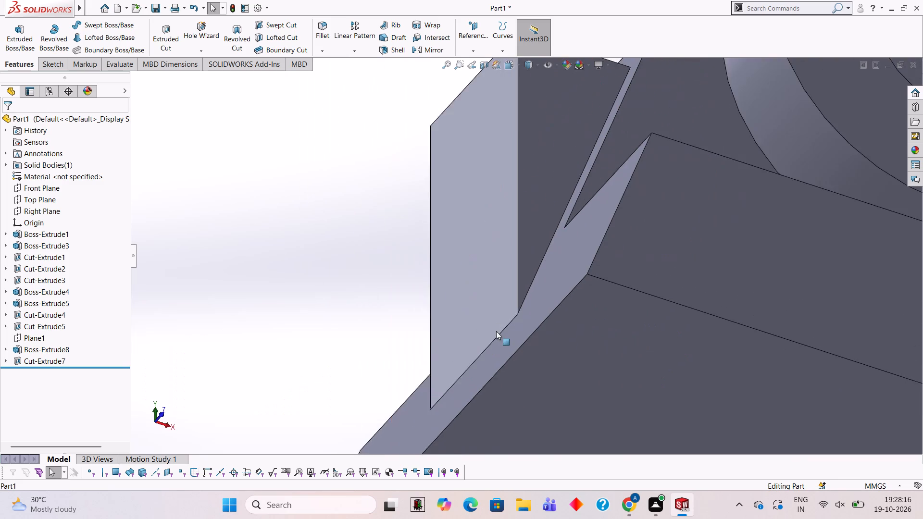
{"action": "scroll", "coordinate": [496, 331], "scroll_direction": "up", "scroll_amount": 6}
{"action": "left_click", "coordinate": [328, 201]}
{"action": "middle_click_drag", "start_coordinate": [510, 211], "coordinate": [476, 340]}
{"action": "scroll", "coordinate": [579, 225], "scroll_direction": "up", "scroll_amount": 3}
{"action": "scroll", "coordinate": [596, 232], "scroll_direction": "down", "scroll_amount": 1}
{"action": "middle_click_drag", "start_coordinate": [604, 236], "coordinate": [640, 256]}
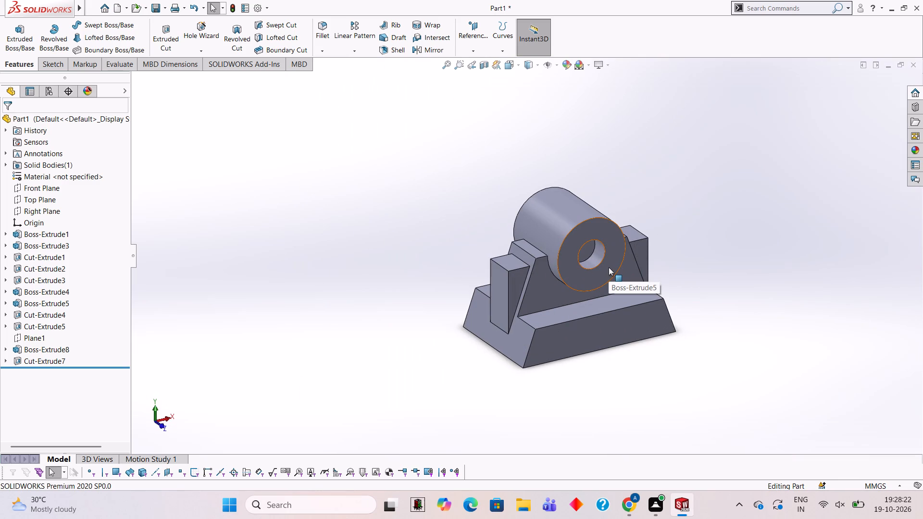
Set up a reference plane parallel to the Top Plane at an 80 mm offset.
{"action": "scroll", "coordinate": [636, 309], "scroll_direction": "down", "scroll_amount": 1}
{"action": "scroll", "coordinate": [625, 232], "scroll_direction": "down", "scroll_amount": 1}
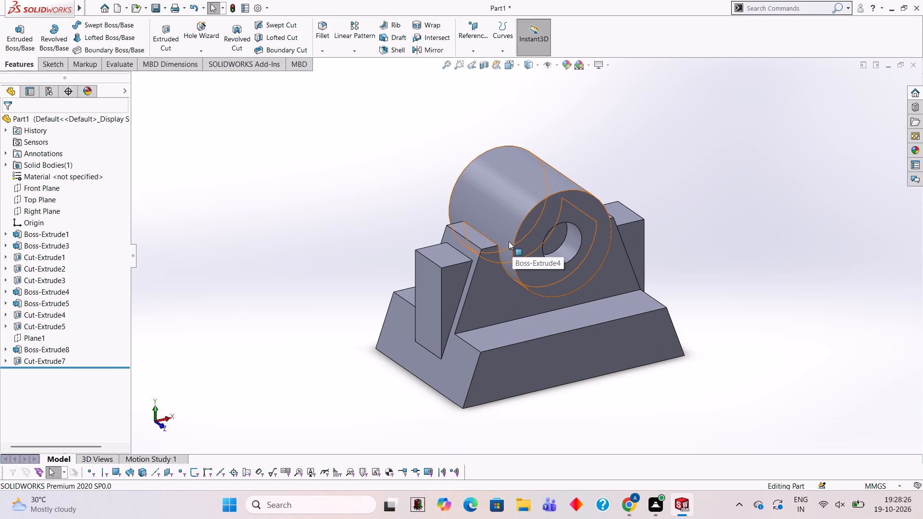
{"action": "left_click", "coordinate": [479, 53]}
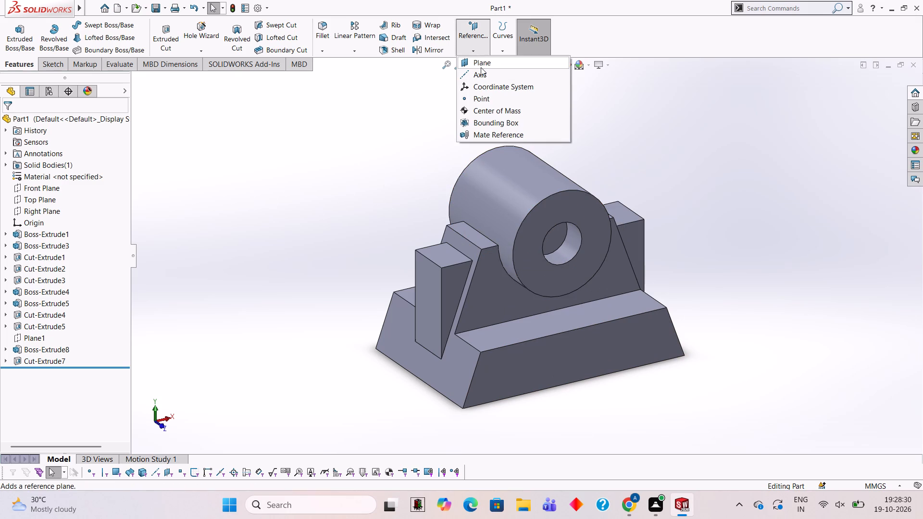
{"action": "left_click", "coordinate": [477, 62]}
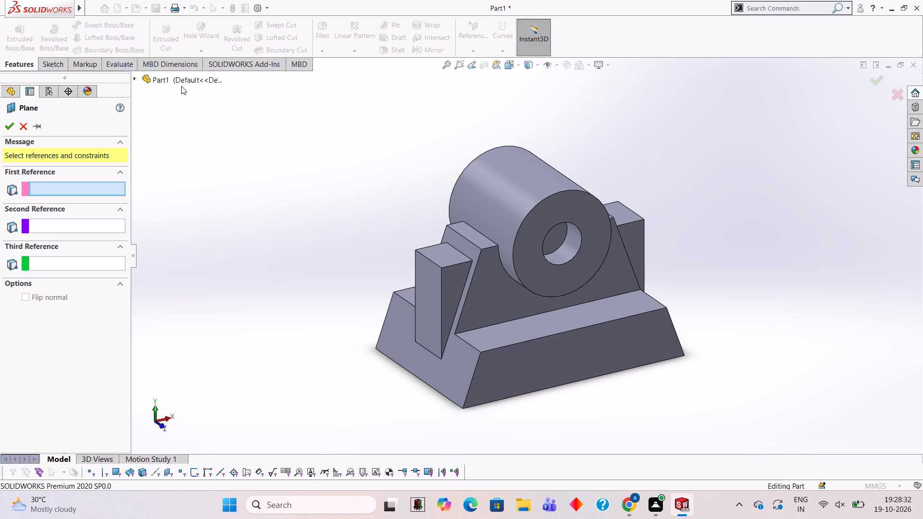
{"action": "left_click", "coordinate": [181, 79]}
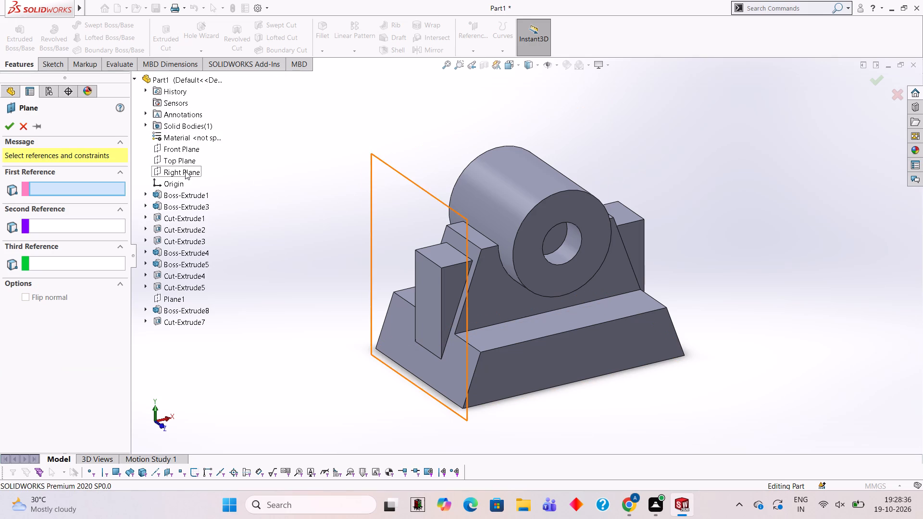
{"action": "left_click", "coordinate": [186, 160]}
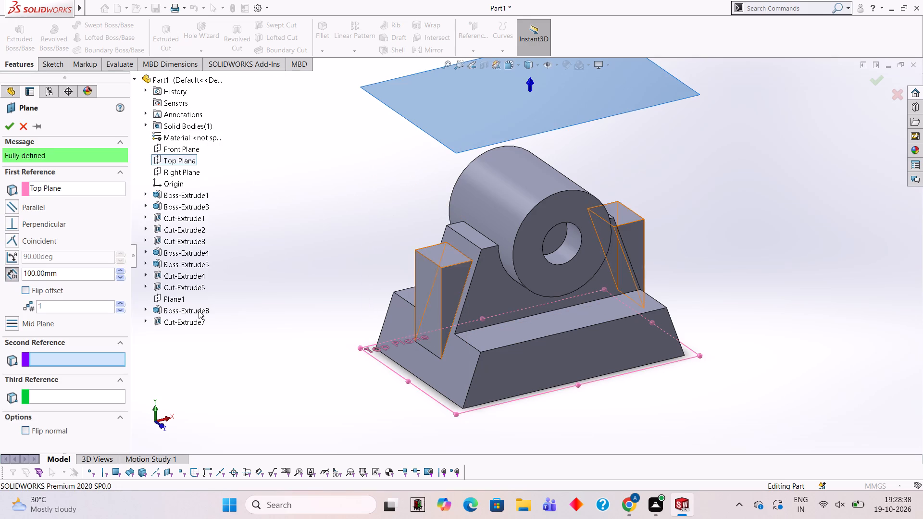
{"action": "left_click", "coordinate": [73, 275]}
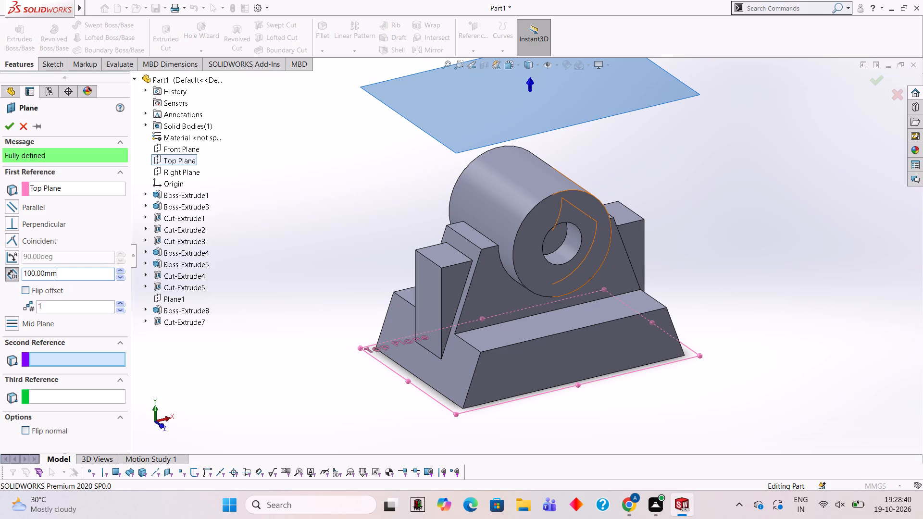
{"action": "key", "text": "BackSpace"}
{"action": "key", "text": "BackSpace"}
{"action": "key", "text": "BackSpace"}
{"action": "key", "text": "BackSpace"}
{"action": "key", "text": "BackSpace"}
{"action": "key", "text": "BackSpace"}
{"action": "key", "text": "BackSpace"}
{"action": "key", "text": "BackSpace"}
{"action": "type", "text": "80"}
{"action": "key", "text": "Return"}
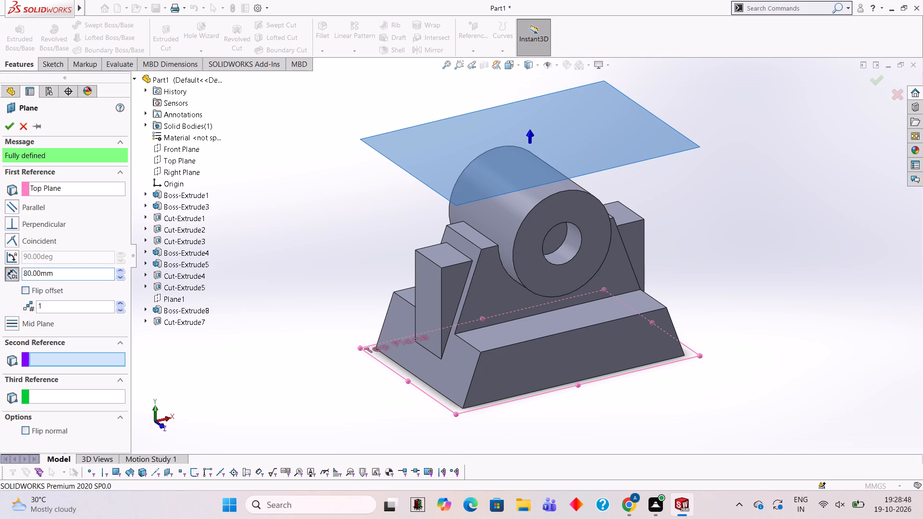
Set the reference plane's offset from the Top Plane to 50 mm and create the plane.
{"action": "key", "text": "Right"}
{"action": "key", "text": "Right"}
{"action": "key", "text": "Right"}
{"action": "key", "text": "Right"}
{"action": "key", "text": "Right"}
{"action": "key", "text": "Right"}
{"action": "key", "text": "Right"}
{"action": "key", "text": "Right"}
{"action": "key", "text": "Right"}
{"action": "key", "text": "Right"}
{"action": "key", "text": "BackSpace"}
{"action": "key", "text": "BackSpace"}
{"action": "key", "text": "BackSpace"}
{"action": "key", "text": "BackSpace"}
{"action": "key", "text": "BackSpace"}
{"action": "key", "text": "BackSpace"}
{"action": "key", "text": "BackSpace"}
{"action": "type", "text": "50"}
{"action": "key", "text": "Return"}
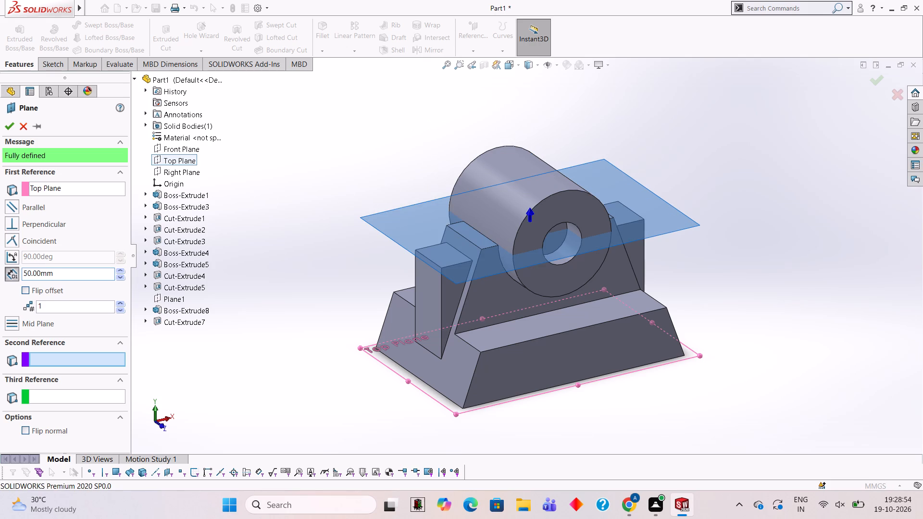
{"action": "middle_click_drag", "start_coordinate": [444, 322], "coordinate": [417, 249]}
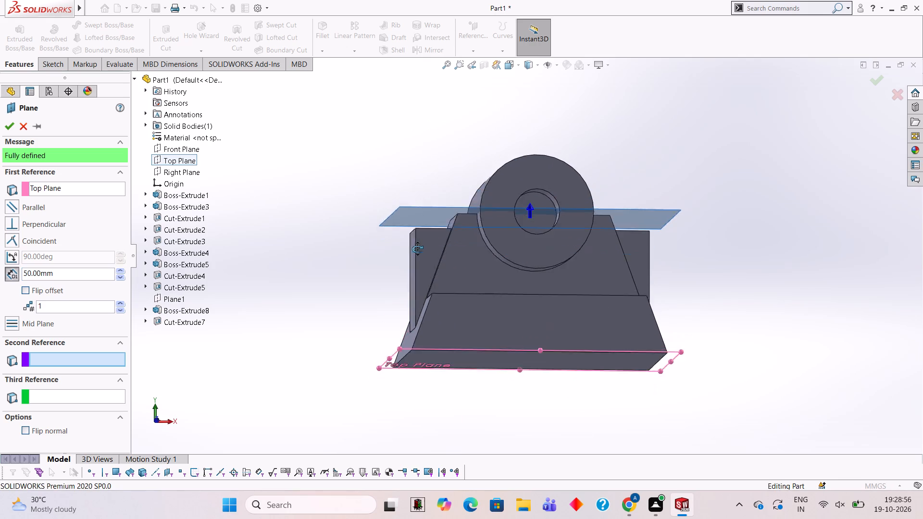
{"action": "middle_click_drag", "start_coordinate": [417, 249], "coordinate": [404, 266]}
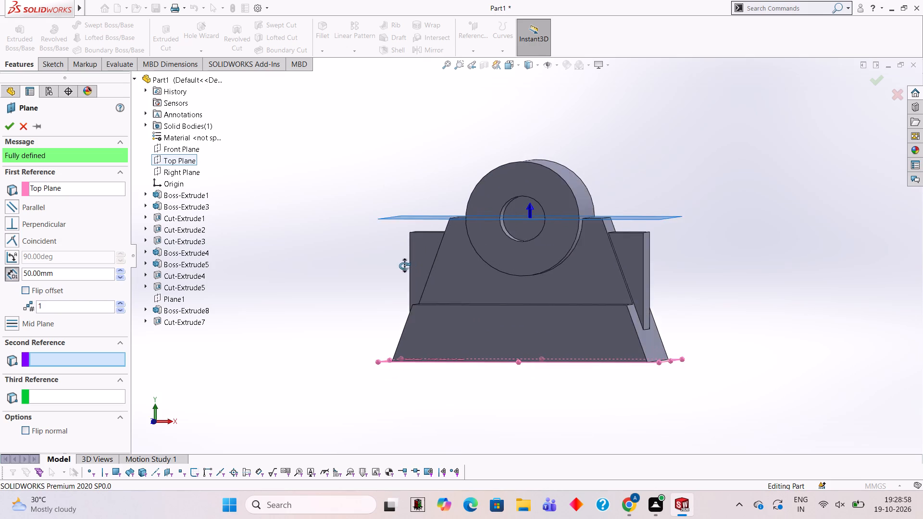
{"action": "middle_click_drag", "start_coordinate": [404, 266], "coordinate": [415, 270]}
{"action": "left_click", "coordinate": [65, 271]}
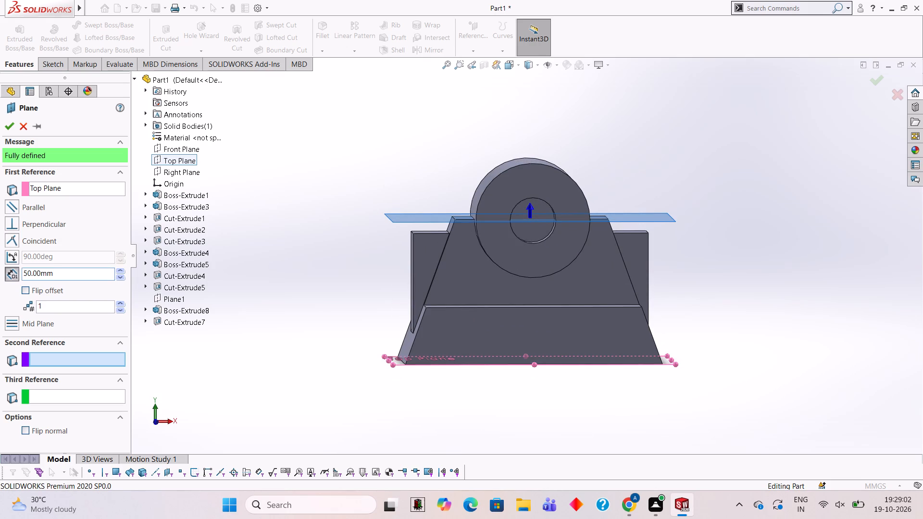
{"action": "middle_click_drag", "start_coordinate": [428, 171], "coordinate": [427, 311]}
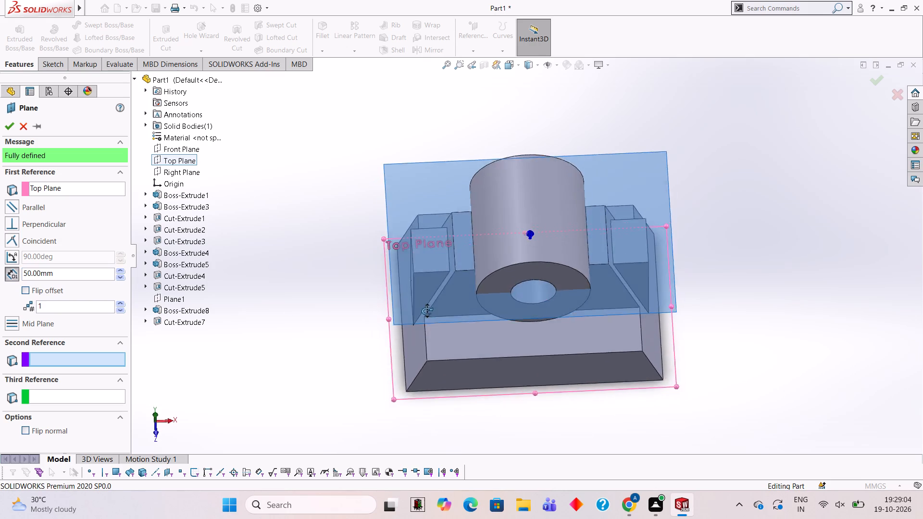
{"action": "middle_click_drag", "start_coordinate": [427, 311], "coordinate": [424, 366]}
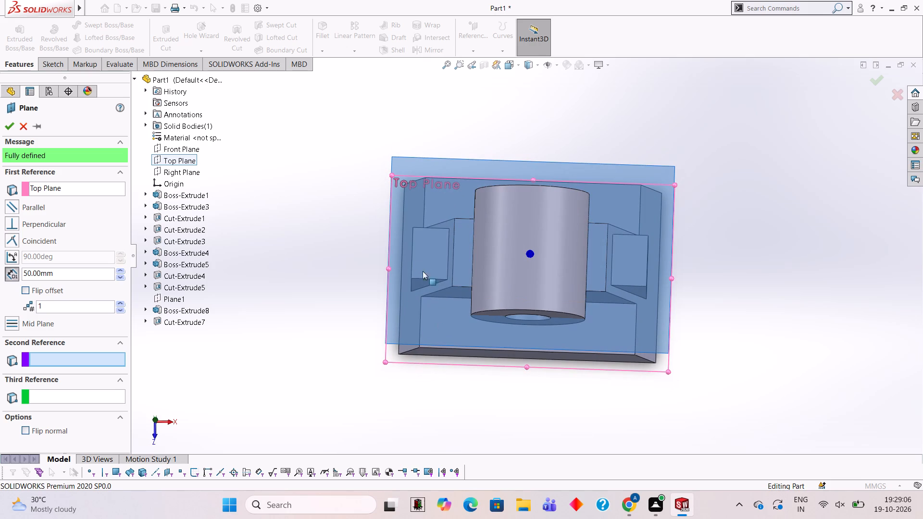
{"action": "left_click", "coordinate": [6, 126]}
{"action": "left_click", "coordinate": [186, 174]}
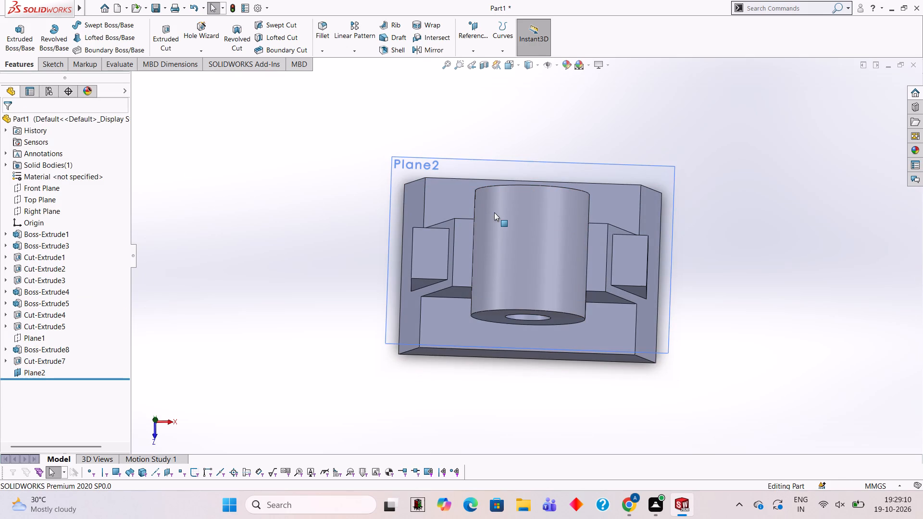
Start a sketch on the new offset plane and draw a 44 mm line along the cylinder's centre, from end edge to end edge.
{"action": "middle_click_drag", "start_coordinate": [631, 281], "coordinate": [642, 309]}
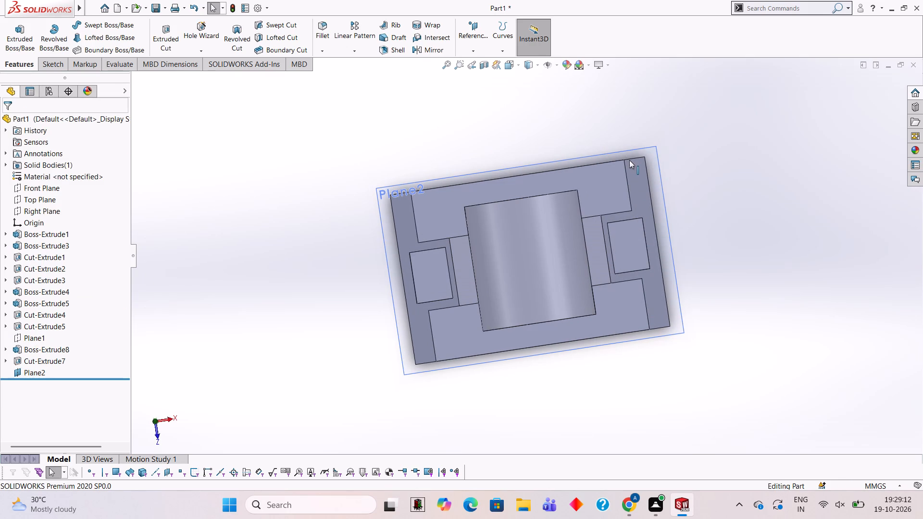
{"action": "left_click", "coordinate": [656, 154]}
{"action": "left_click", "coordinate": [702, 126]}
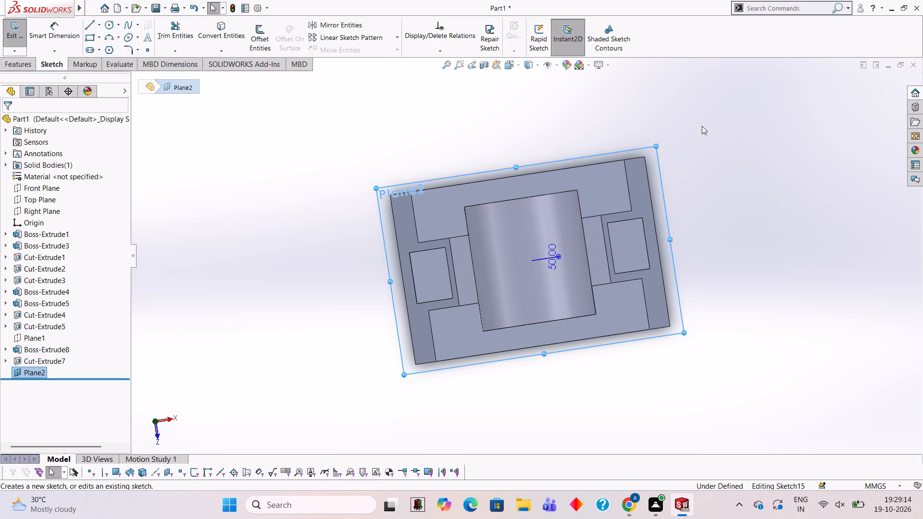
{"action": "key", "text": "ctrl+8"}
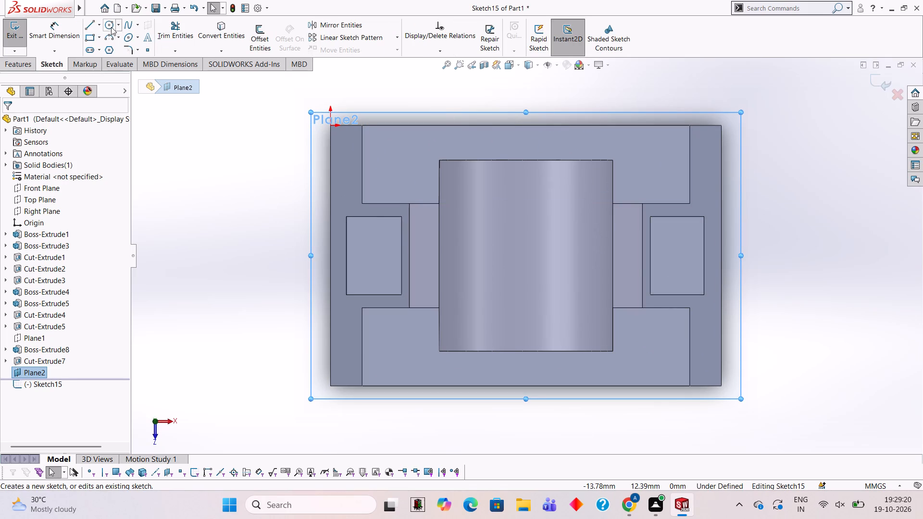
{"action": "left_click", "coordinate": [89, 26]}
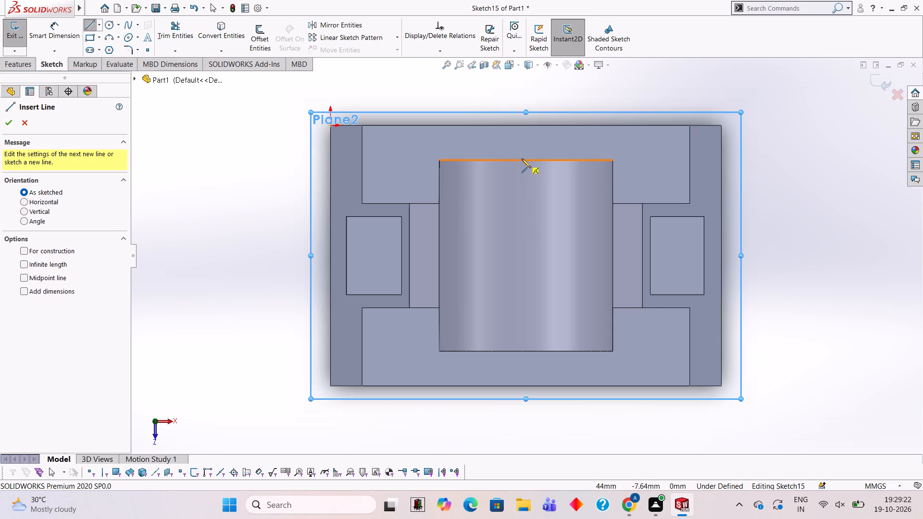
{"action": "left_click", "coordinate": [526, 159]}
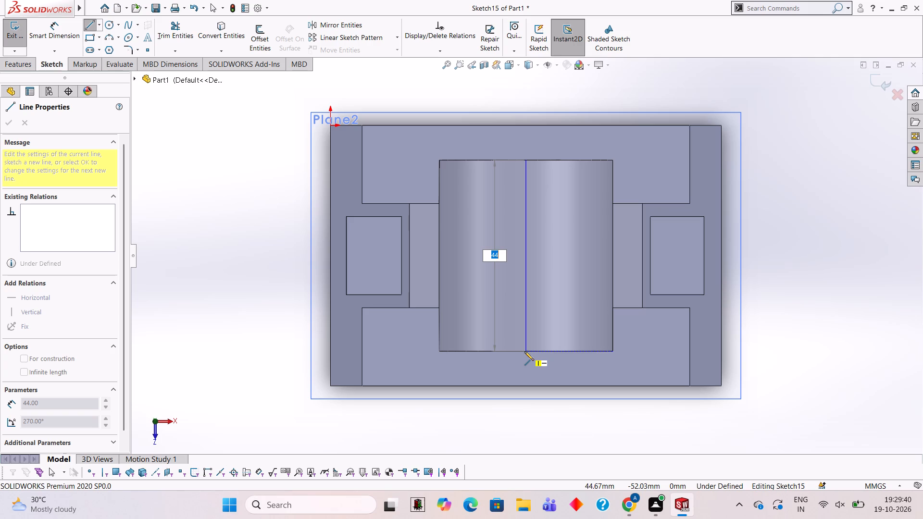
{"action": "left_click", "coordinate": [524, 351]}
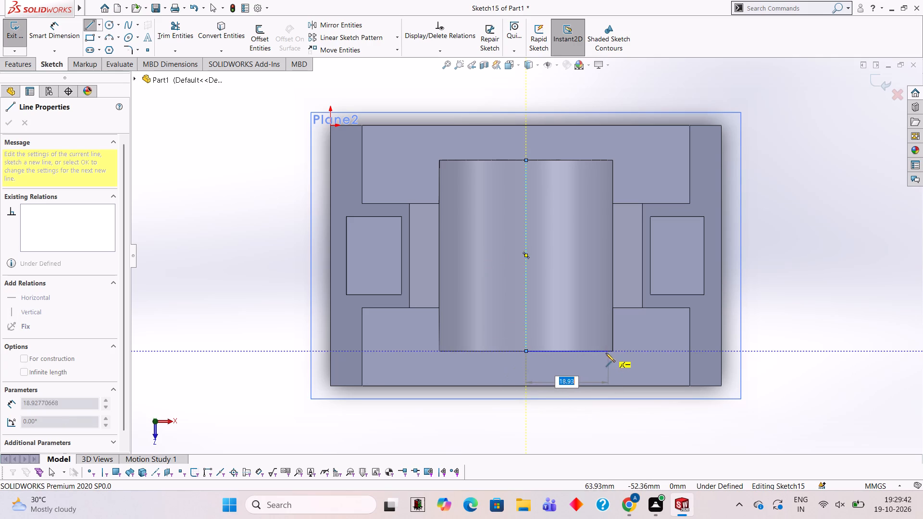
{"action": "key", "text": "Escape"}
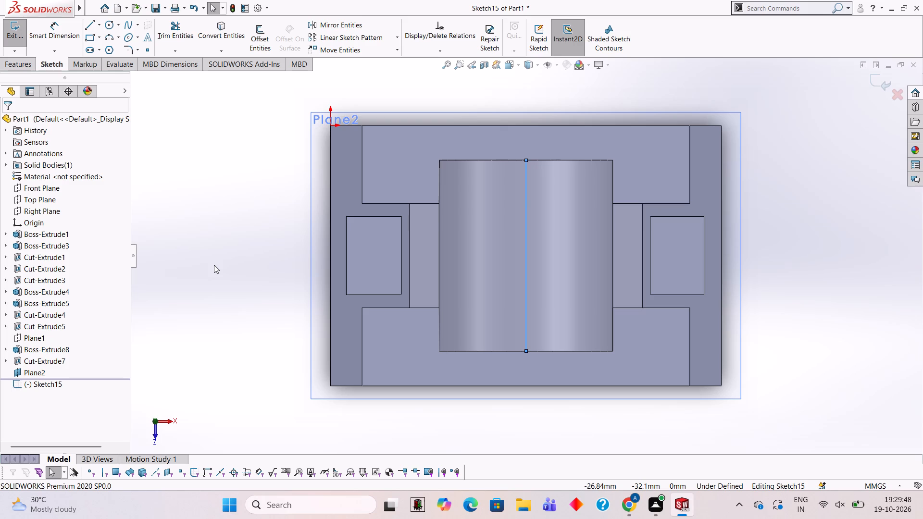
Draw an 8 mm line from the centre line's midpoint, perpendicular to it, toward the cylinder's +X side.
{"action": "left_click", "coordinate": [85, 25]}
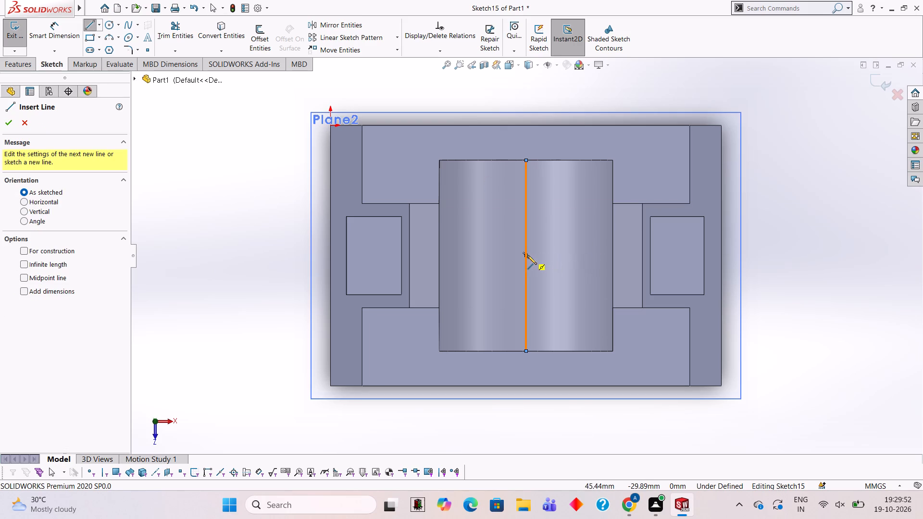
{"action": "left_click", "coordinate": [526, 255]}
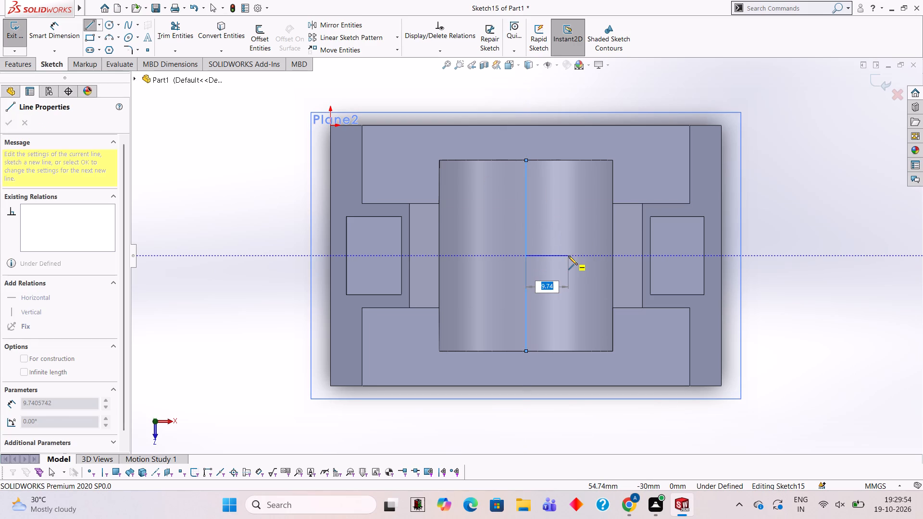
{"action": "key", "text": "8"}
{"action": "key", "text": "Return"}
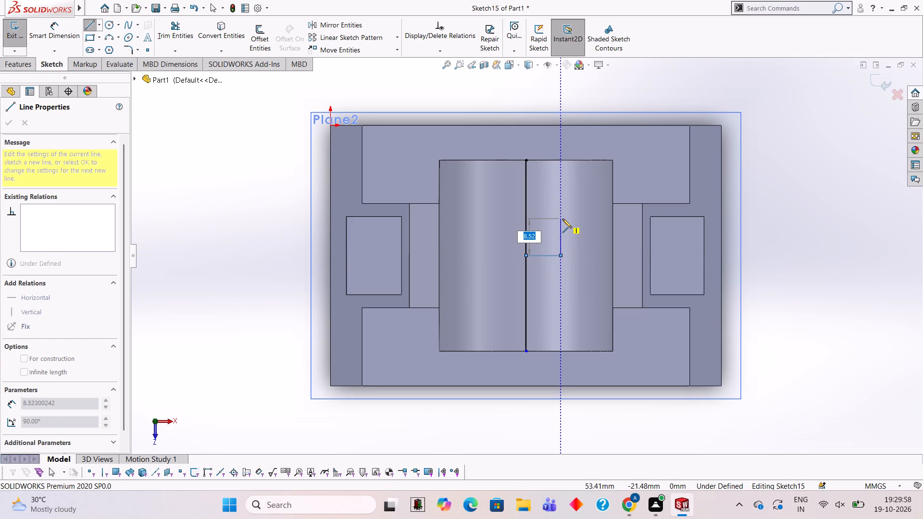
Draw a closed 12 mm by 24 mm rectangle from the 8 mm line's end out to the cylinder's side edge, centred on that line.
{"action": "type", "text": "12"}
{"action": "key", "text": "Return"}
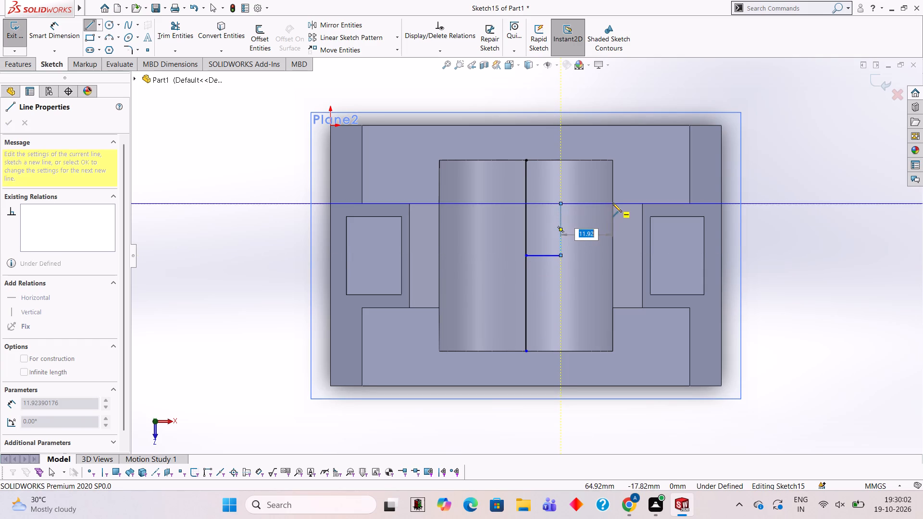
{"action": "left_click", "coordinate": [613, 203]}
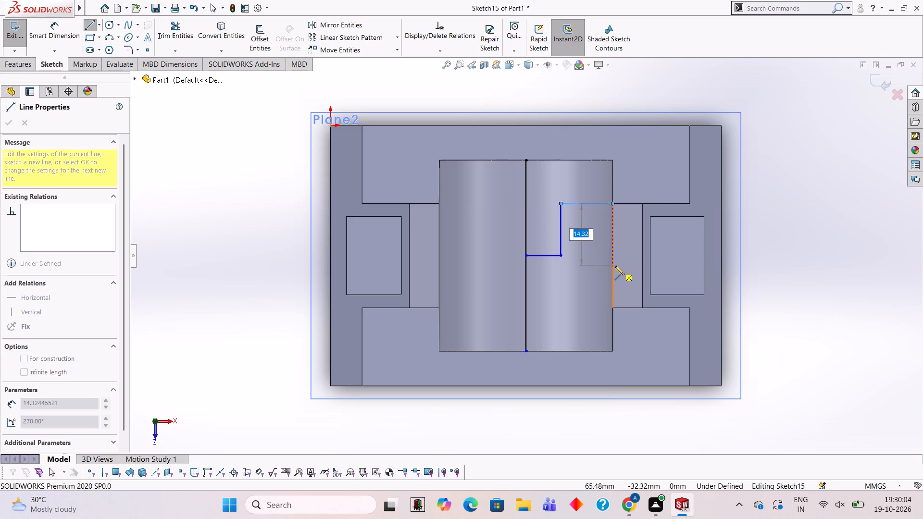
{"action": "type", "text": "24"}
{"action": "key", "text": "Return"}
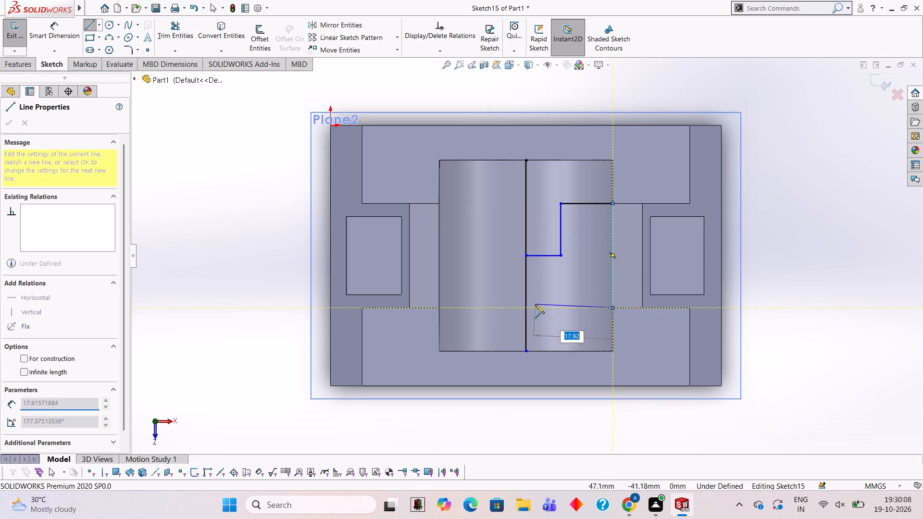
{"action": "left_click", "coordinate": [559, 308]}
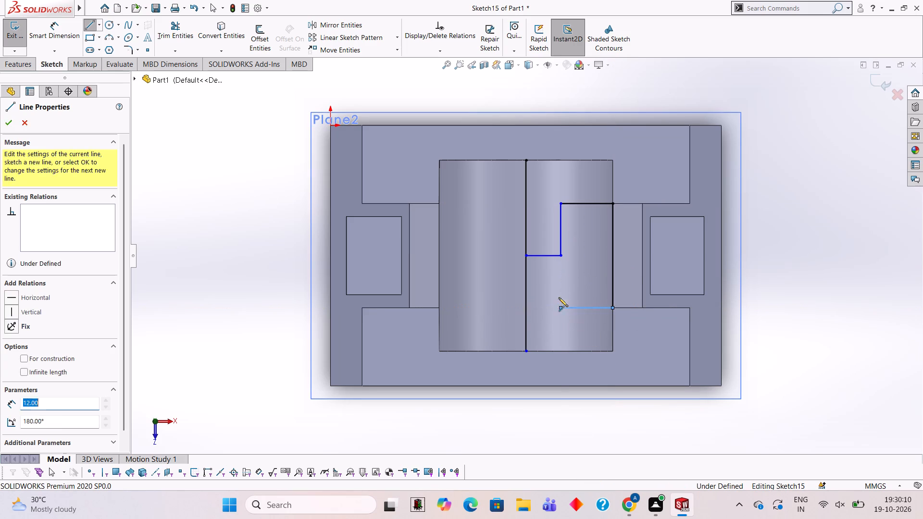
{"action": "left_click", "coordinate": [560, 255]}
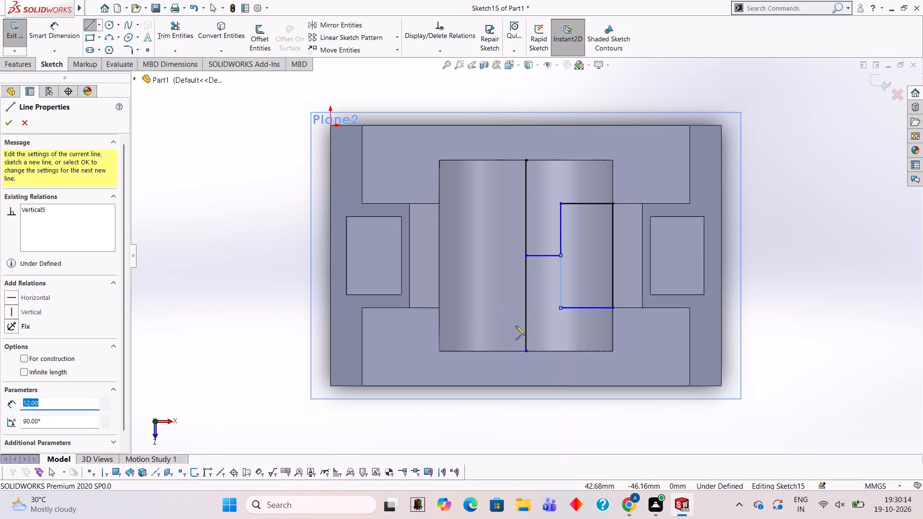
Draw an 8 mm line from the centre line's midpoint, perpendicular to it, toward the cylinder's -X side.
{"action": "key", "text": "Escape"}
{"action": "left_click", "coordinate": [88, 26]}
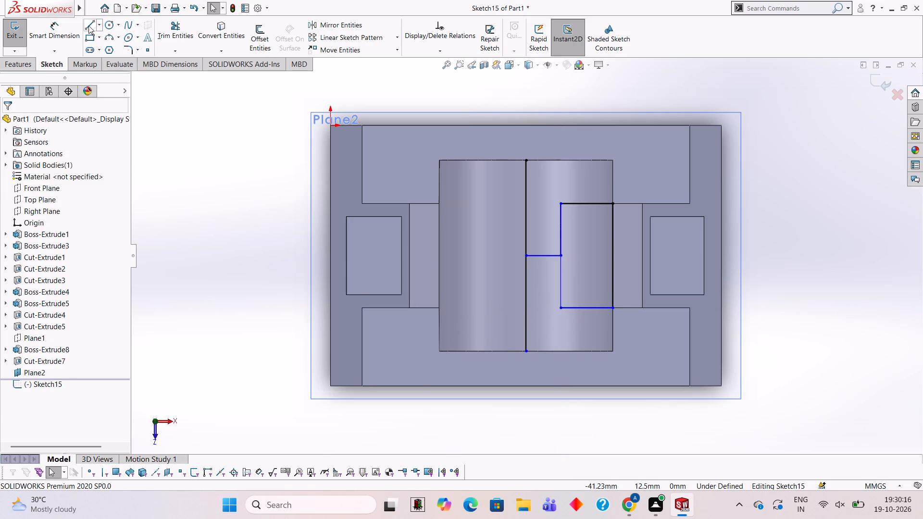
{"action": "left_click", "coordinate": [525, 255]}
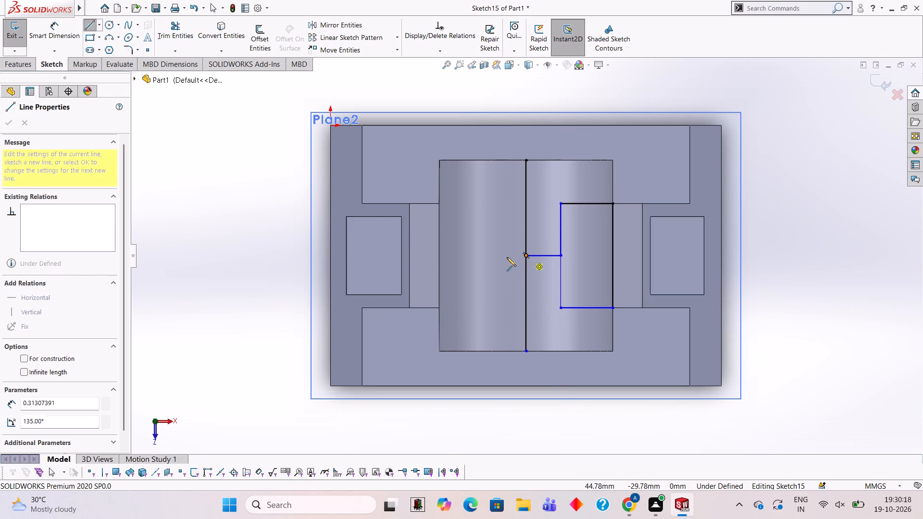
{"action": "key", "text": "1"}
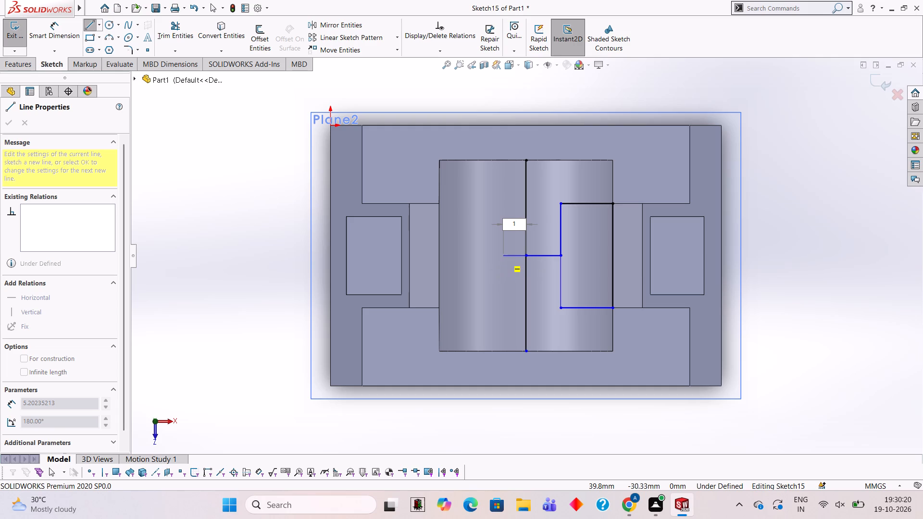
{"action": "key", "text": "BackSpace"}
{"action": "key", "text": "8"}
{"action": "key", "text": "Return"}
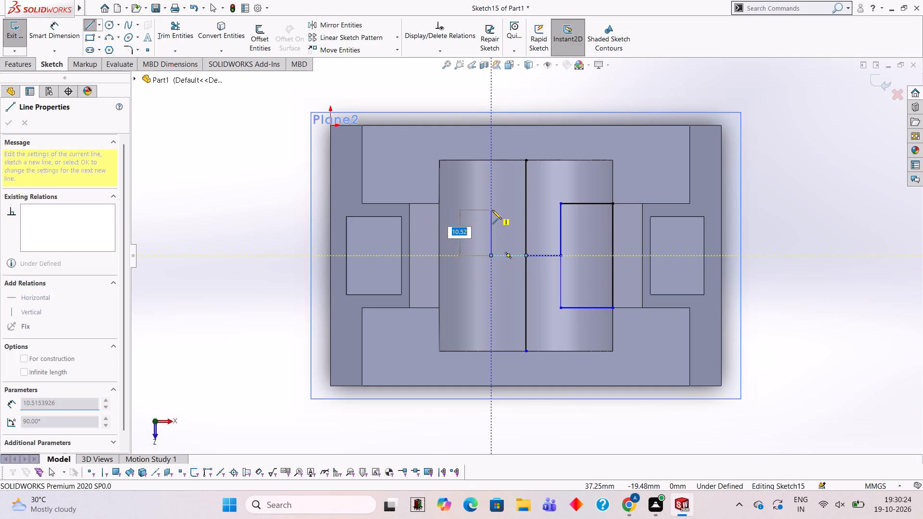
Draw a closed 12 mm by 24 mm rectangle from the new 8 mm line's end out to the cylinder's -X side edge, centred on that line.
{"action": "type", "text": "12"}
{"action": "key", "text": "Return"}
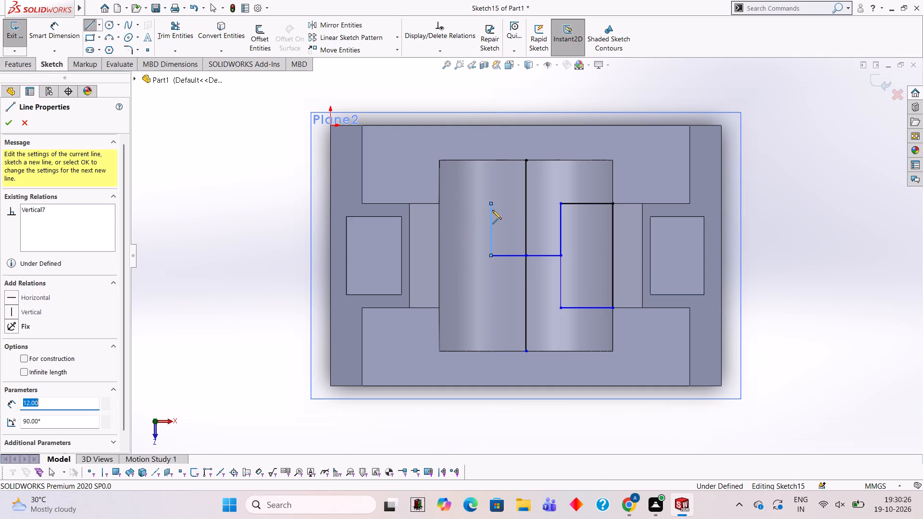
{"action": "left_click", "coordinate": [439, 202]}
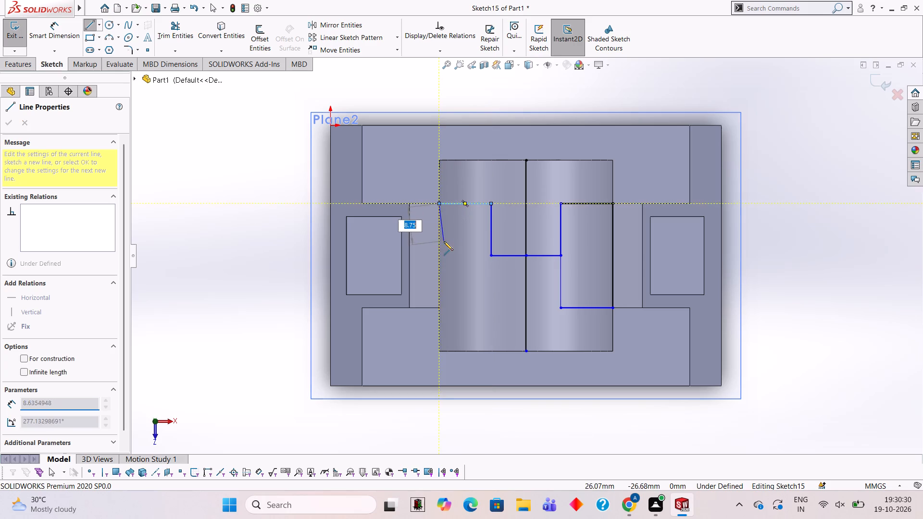
{"action": "type", "text": "24"}
{"action": "key", "text": "Return"}
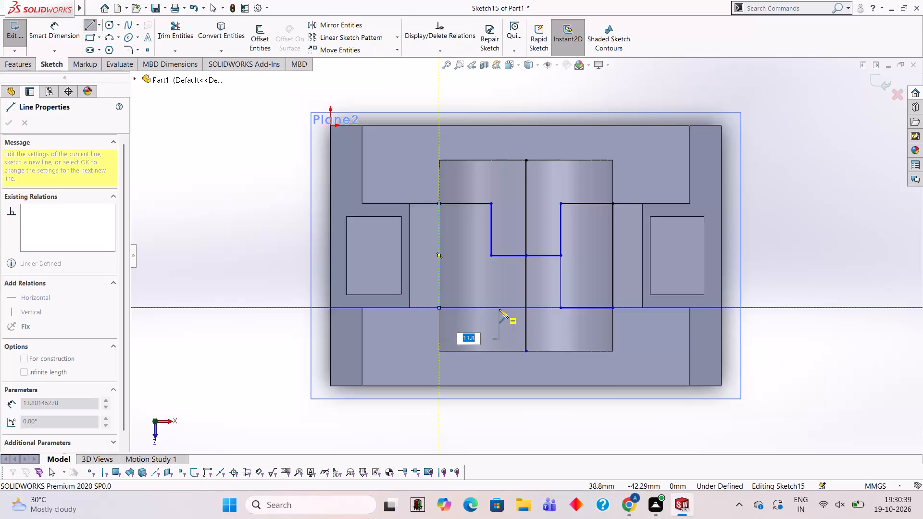
{"action": "left_click", "coordinate": [489, 309]}
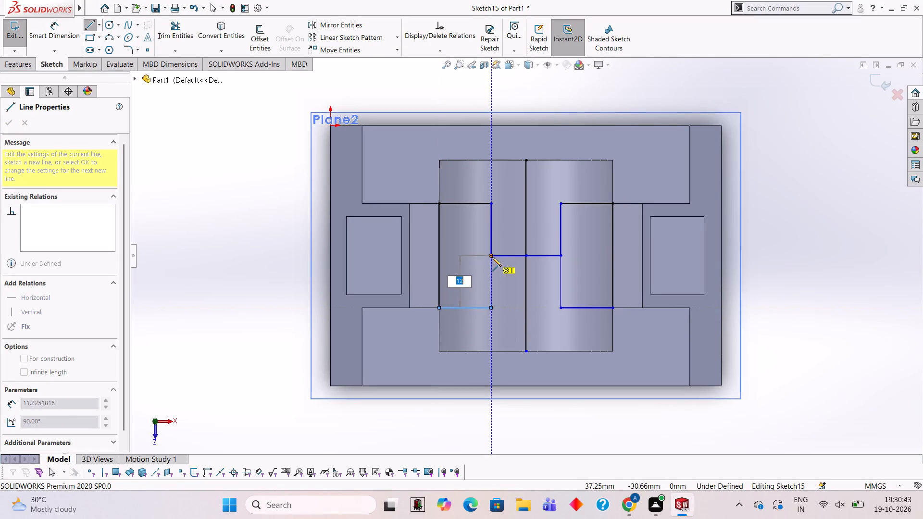
{"action": "left_click", "coordinate": [492, 256]}
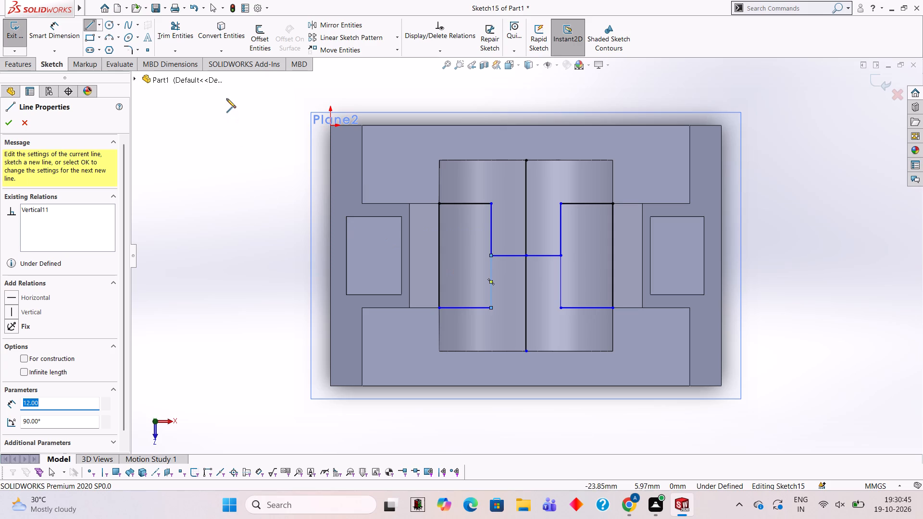
Trim away both 8 mm connecting lines and the long centre line, keeping only the two rectangles.
{"action": "left_click", "coordinate": [180, 36]}
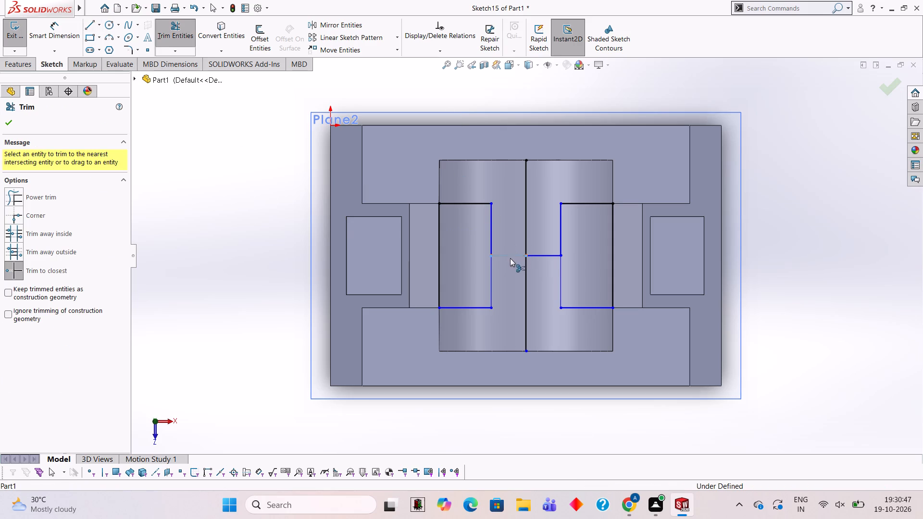
{"action": "left_click", "coordinate": [510, 258]}
{"action": "left_click", "coordinate": [544, 257]}
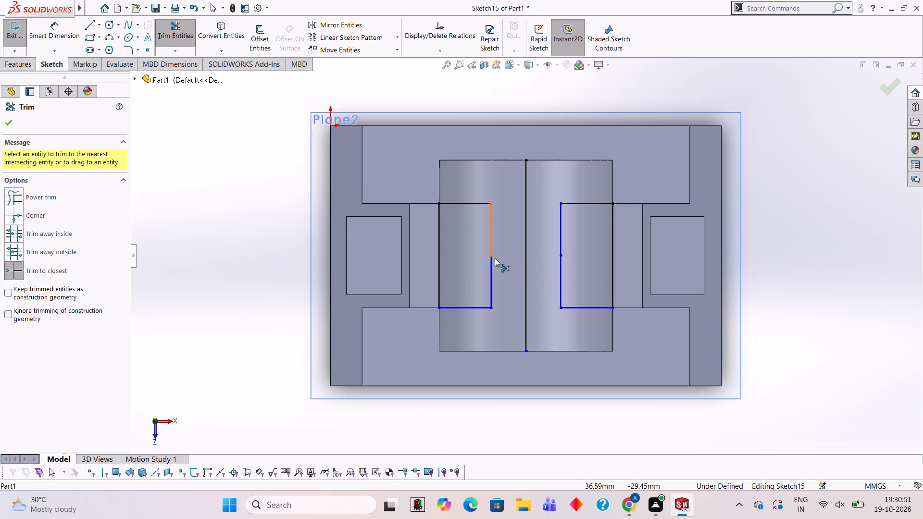
{"action": "left_click", "coordinate": [524, 272]}
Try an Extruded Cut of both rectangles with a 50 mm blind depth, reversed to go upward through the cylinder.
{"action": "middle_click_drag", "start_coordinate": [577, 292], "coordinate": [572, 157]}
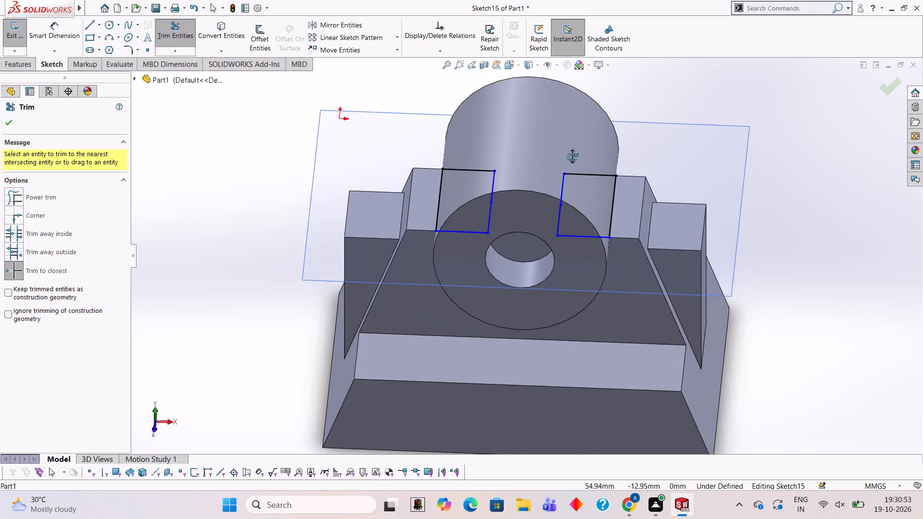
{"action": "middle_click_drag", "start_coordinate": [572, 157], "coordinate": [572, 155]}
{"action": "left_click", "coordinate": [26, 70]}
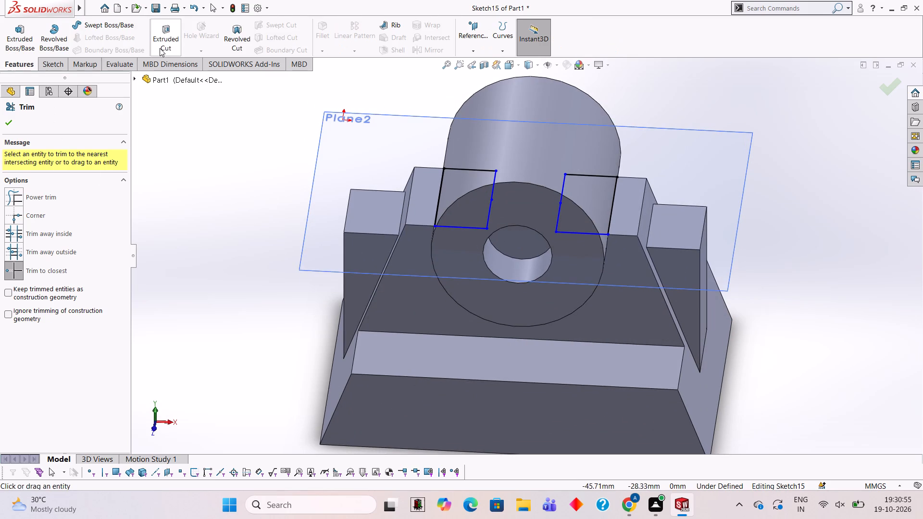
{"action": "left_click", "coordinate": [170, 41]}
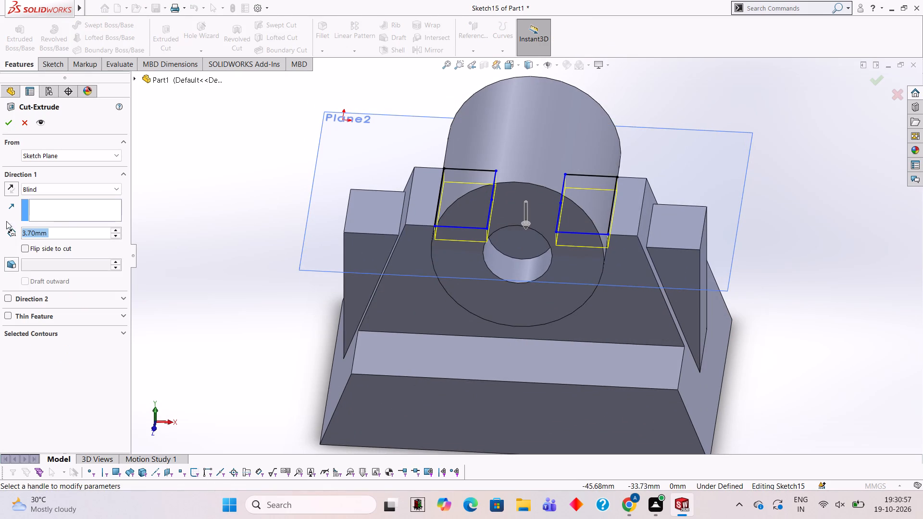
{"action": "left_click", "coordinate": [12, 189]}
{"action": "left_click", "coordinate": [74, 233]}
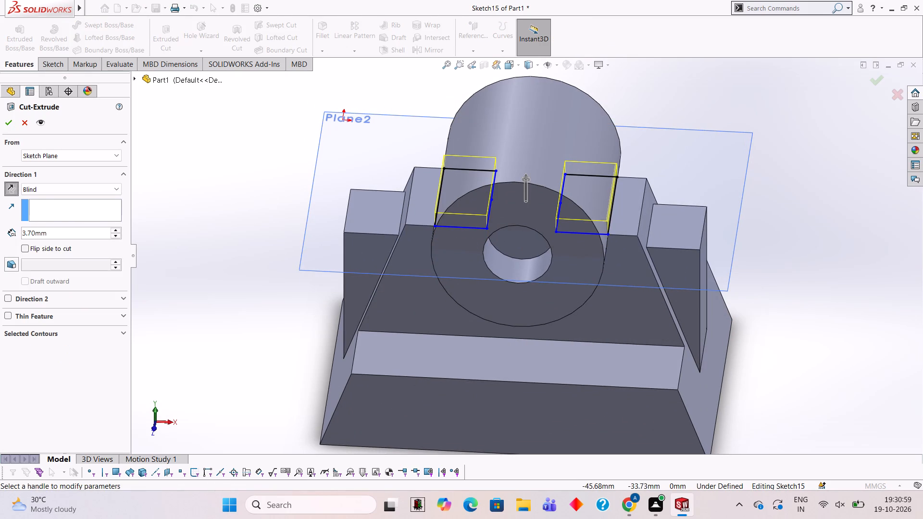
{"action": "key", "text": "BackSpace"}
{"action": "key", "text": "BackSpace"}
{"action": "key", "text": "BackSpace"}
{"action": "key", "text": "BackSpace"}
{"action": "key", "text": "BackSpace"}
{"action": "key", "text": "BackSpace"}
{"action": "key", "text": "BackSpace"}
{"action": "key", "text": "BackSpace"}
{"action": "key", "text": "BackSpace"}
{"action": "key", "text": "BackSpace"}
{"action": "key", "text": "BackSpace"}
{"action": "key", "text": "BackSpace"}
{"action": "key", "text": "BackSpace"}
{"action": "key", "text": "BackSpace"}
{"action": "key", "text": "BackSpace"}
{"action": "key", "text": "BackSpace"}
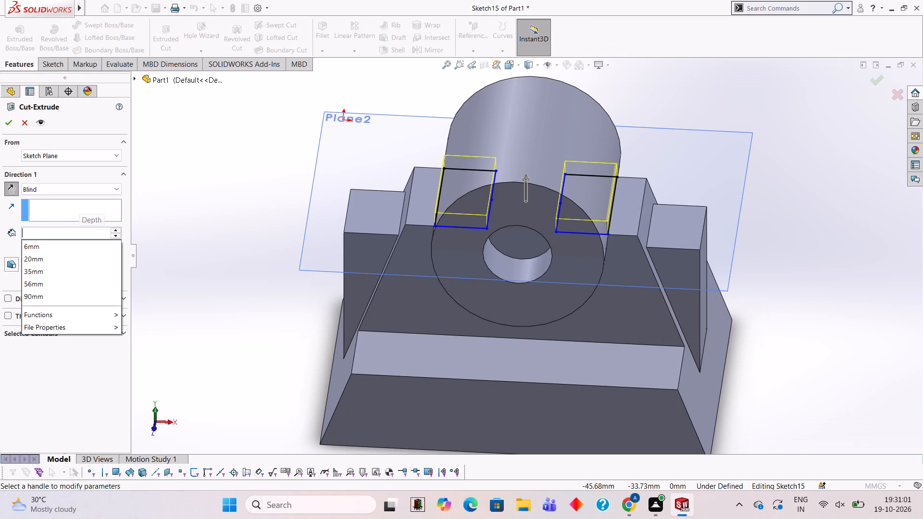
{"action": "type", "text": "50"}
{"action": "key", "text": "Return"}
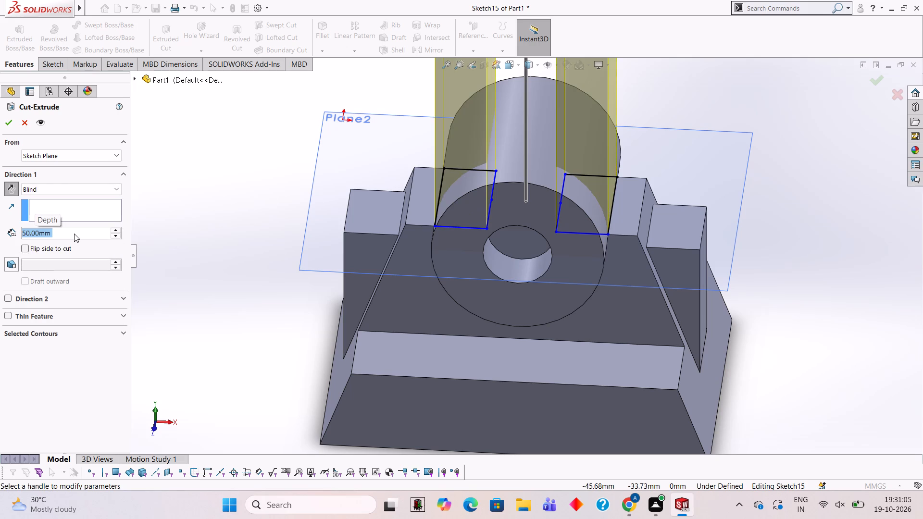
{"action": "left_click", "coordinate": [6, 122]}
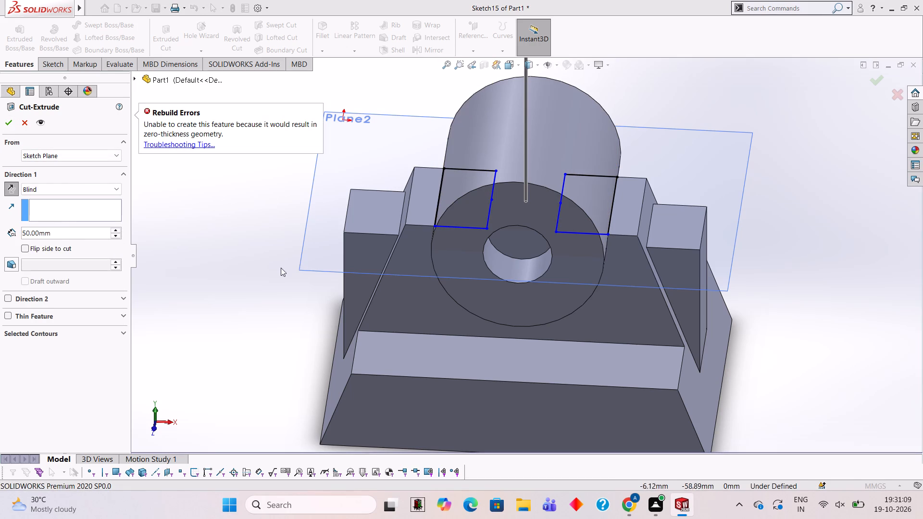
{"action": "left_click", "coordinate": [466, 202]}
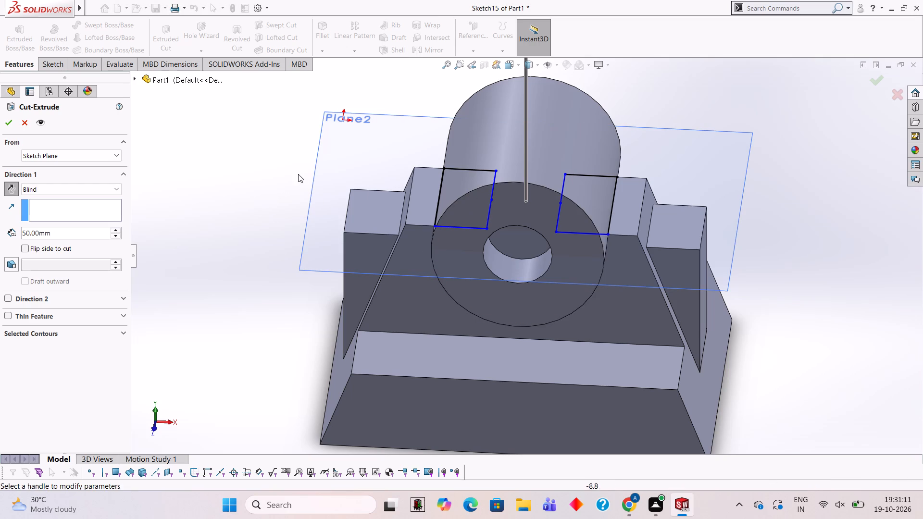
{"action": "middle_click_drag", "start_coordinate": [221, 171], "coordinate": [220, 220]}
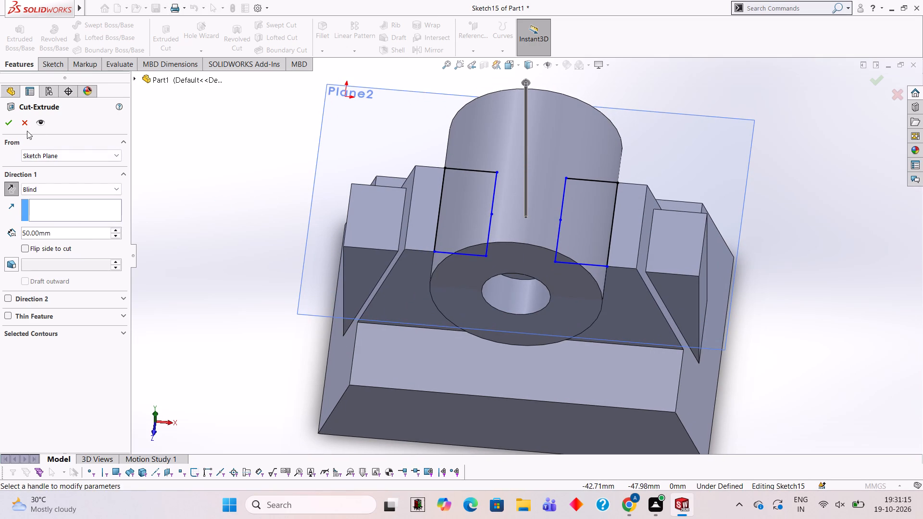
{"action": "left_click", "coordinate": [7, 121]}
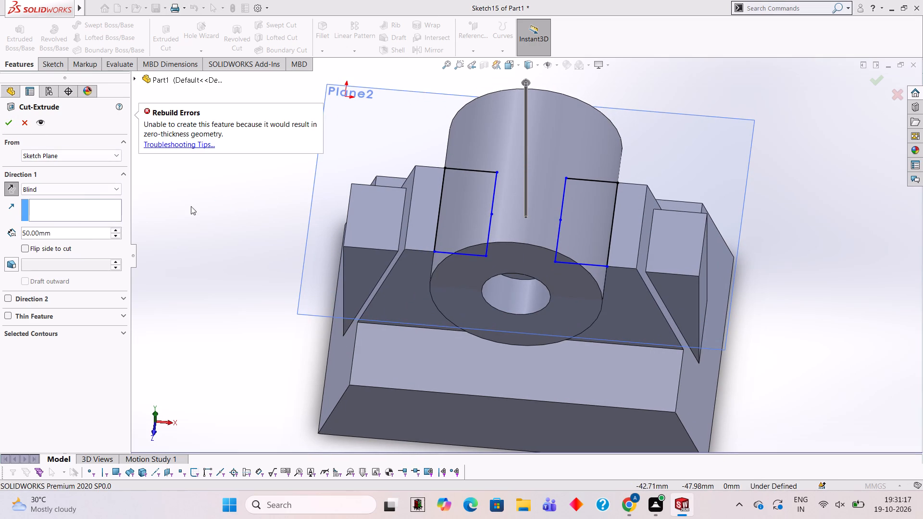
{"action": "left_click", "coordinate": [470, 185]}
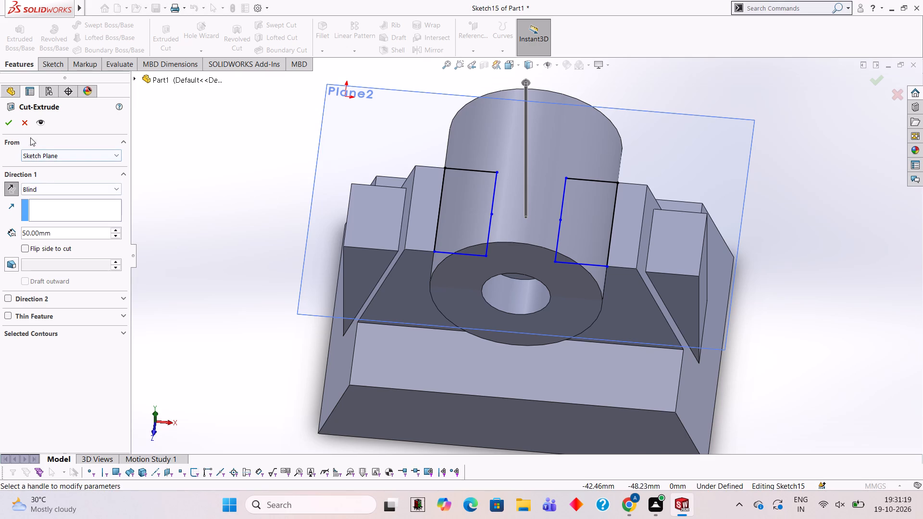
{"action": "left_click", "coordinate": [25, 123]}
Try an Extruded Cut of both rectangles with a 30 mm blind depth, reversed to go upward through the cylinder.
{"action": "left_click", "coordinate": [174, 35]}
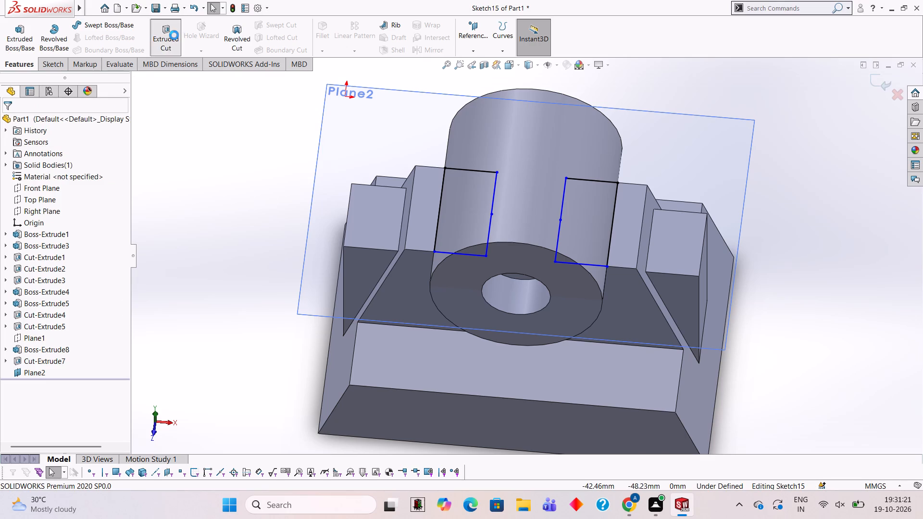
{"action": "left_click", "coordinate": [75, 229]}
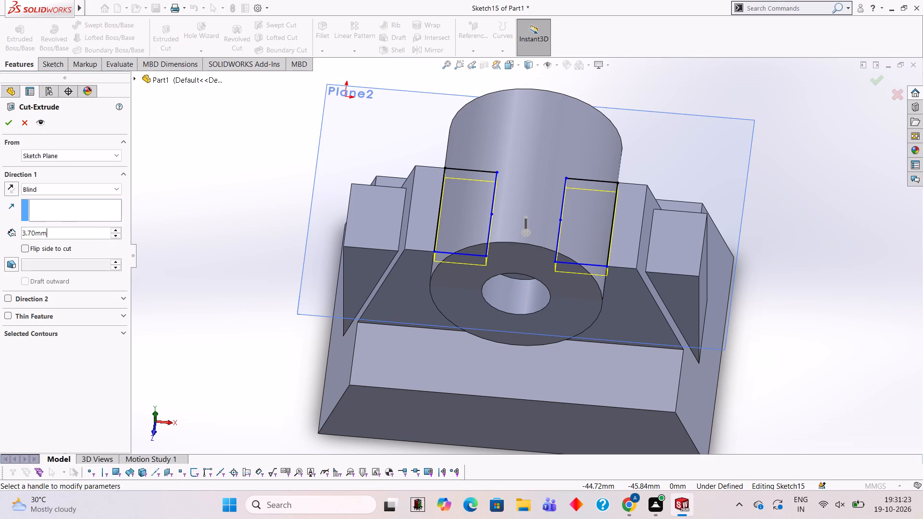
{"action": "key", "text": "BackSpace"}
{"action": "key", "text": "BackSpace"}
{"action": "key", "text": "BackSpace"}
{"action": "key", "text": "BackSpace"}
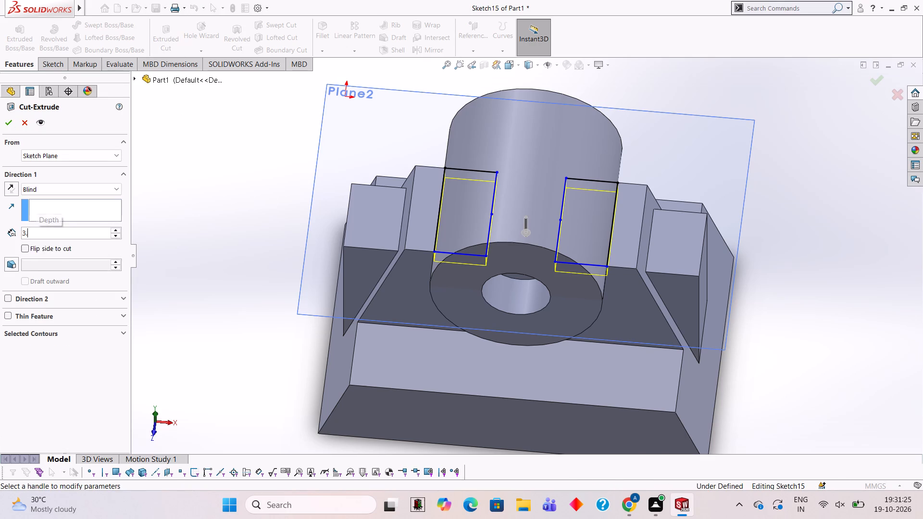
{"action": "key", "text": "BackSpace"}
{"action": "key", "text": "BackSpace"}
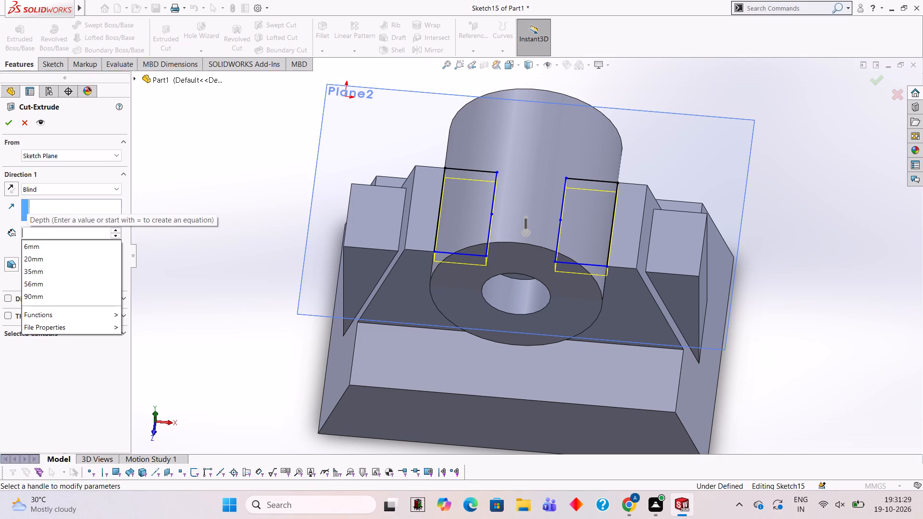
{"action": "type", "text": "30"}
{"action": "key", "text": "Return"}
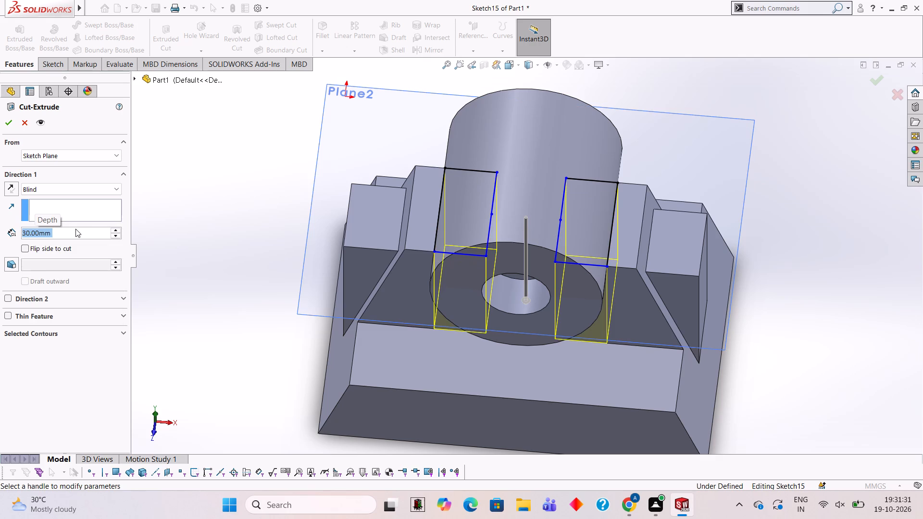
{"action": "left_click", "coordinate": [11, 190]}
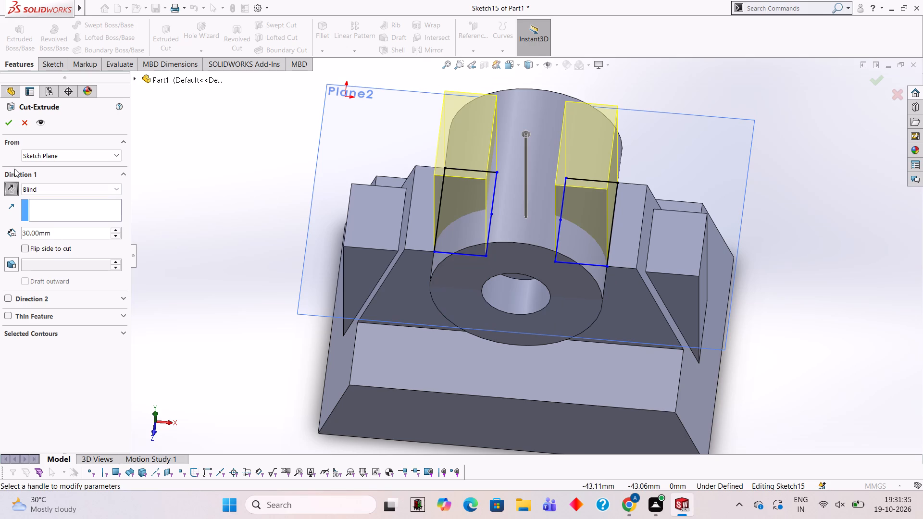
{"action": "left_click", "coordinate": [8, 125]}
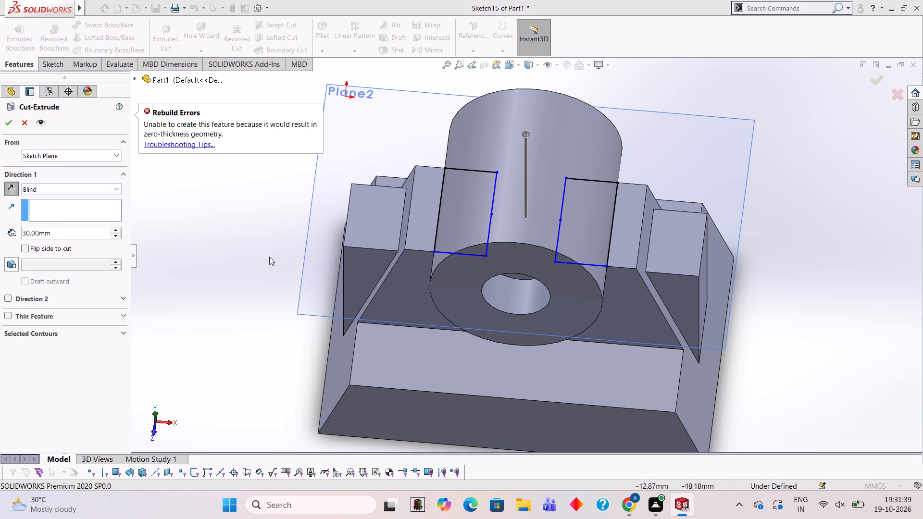
Examine how the two rectangular profiles meet the cylinder's sides and the block's top, from the end and at an angle.
{"action": "scroll", "coordinate": [461, 223], "scroll_direction": "down", "scroll_amount": 1}
{"action": "middle_click_drag", "start_coordinate": [467, 226], "coordinate": [495, 148]}
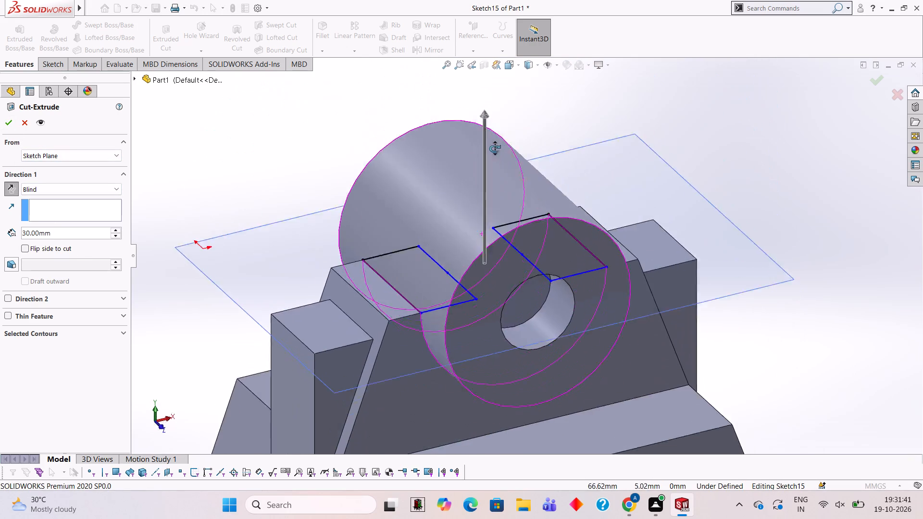
{"action": "middle_click_drag", "start_coordinate": [495, 148], "coordinate": [484, 128]}
{"action": "scroll", "coordinate": [544, 284], "scroll_direction": "down", "scroll_amount": 2}
{"action": "middle_click_drag", "start_coordinate": [576, 300], "coordinate": [561, 283]}
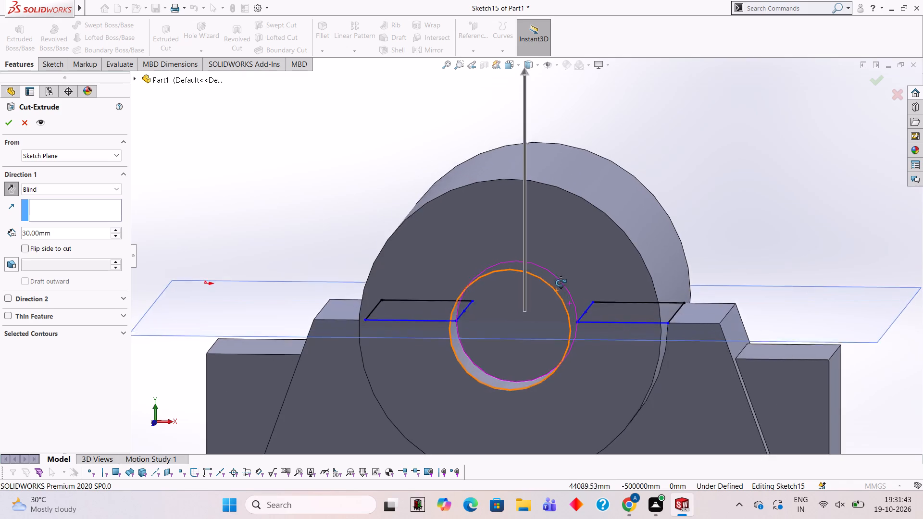
{"action": "middle_click_drag", "start_coordinate": [561, 283], "coordinate": [564, 284]}
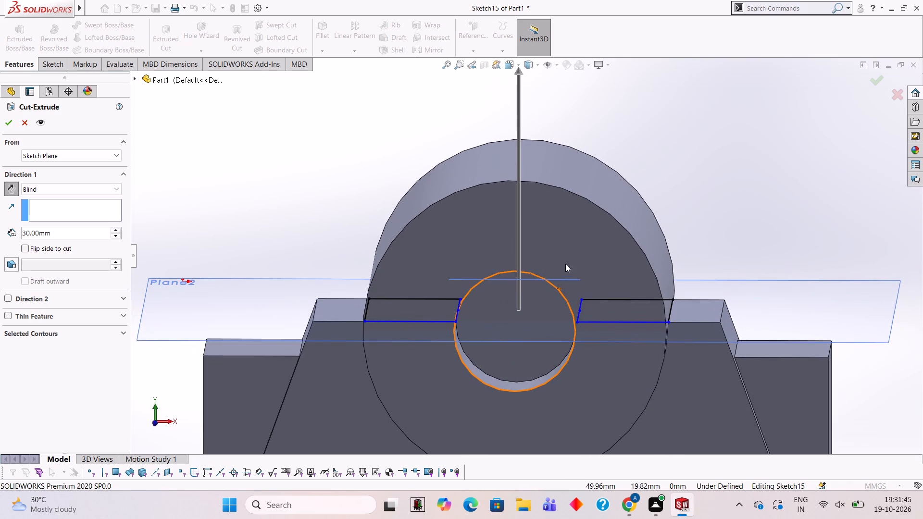
{"action": "scroll", "coordinate": [565, 259], "scroll_direction": "up", "scroll_amount": 1}
{"action": "middle_click_drag", "start_coordinate": [568, 253], "coordinate": [571, 244]}
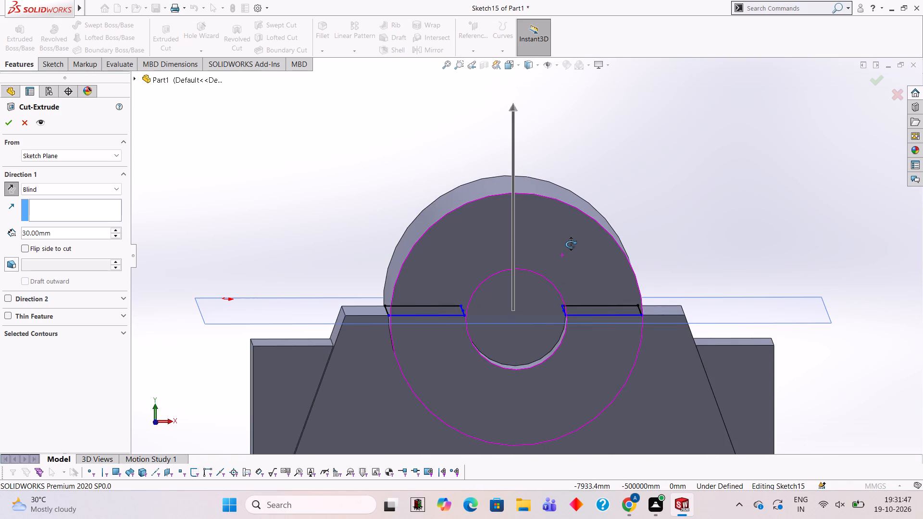
{"action": "middle_click_drag", "start_coordinate": [571, 244], "coordinate": [569, 242]}
{"action": "middle_click_drag", "start_coordinate": [547, 233], "coordinate": [582, 245]}
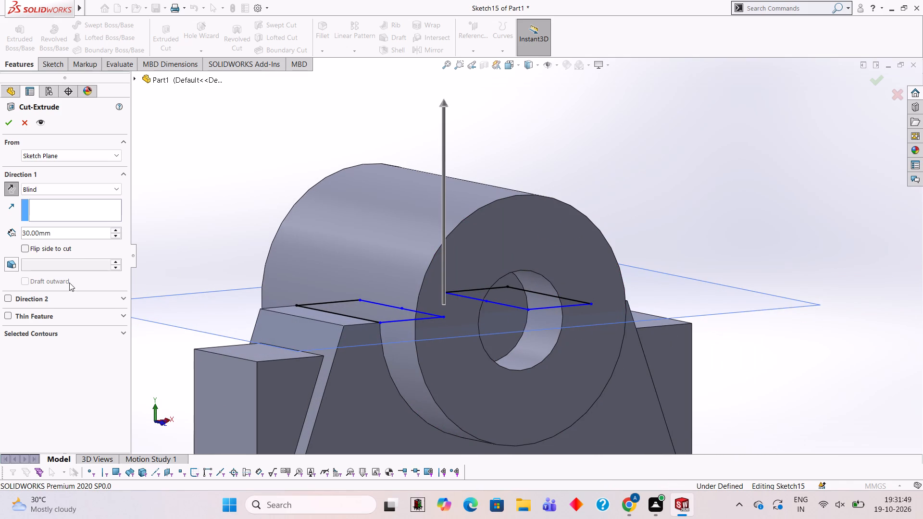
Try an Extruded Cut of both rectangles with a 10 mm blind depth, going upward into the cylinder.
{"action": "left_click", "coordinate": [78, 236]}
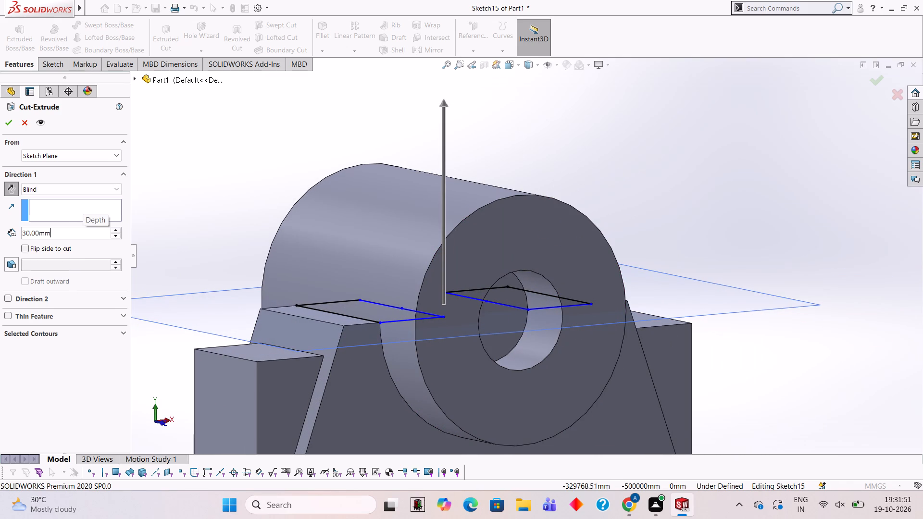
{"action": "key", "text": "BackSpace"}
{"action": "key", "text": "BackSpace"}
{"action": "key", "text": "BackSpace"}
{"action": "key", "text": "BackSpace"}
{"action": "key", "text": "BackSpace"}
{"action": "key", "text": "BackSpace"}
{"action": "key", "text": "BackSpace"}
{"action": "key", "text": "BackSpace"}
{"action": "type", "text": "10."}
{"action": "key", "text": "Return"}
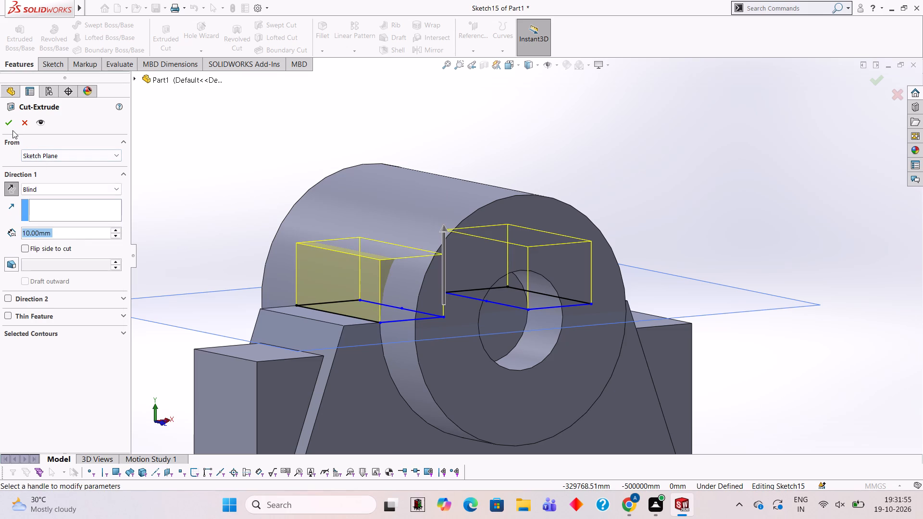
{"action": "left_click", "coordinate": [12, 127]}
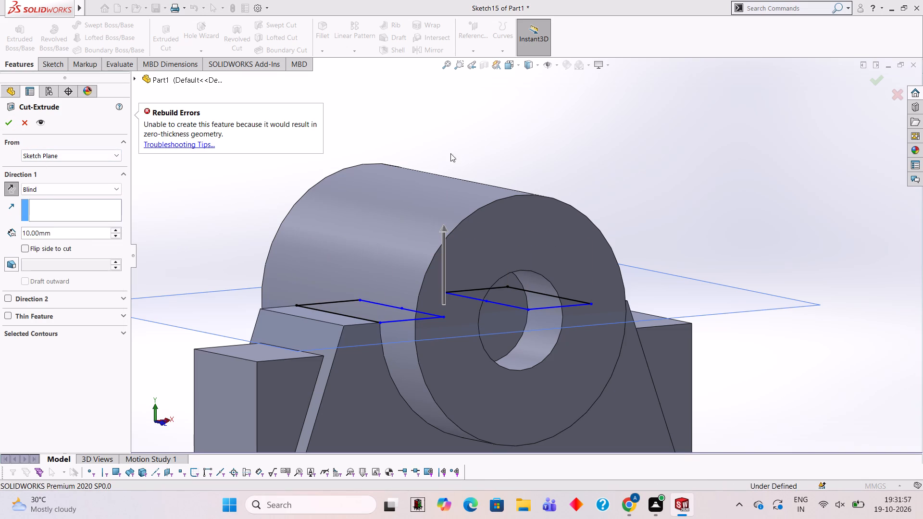
Examine how the two rectangular profiles meet the cylinder and block from the side, at an angle and from the end, then cancel the cut.
{"action": "left_click", "coordinate": [457, 141]}
{"action": "scroll", "coordinate": [477, 292], "scroll_direction": "down", "scroll_amount": 4}
{"action": "scroll", "coordinate": [745, 307], "scroll_direction": "down", "scroll_amount": 4}
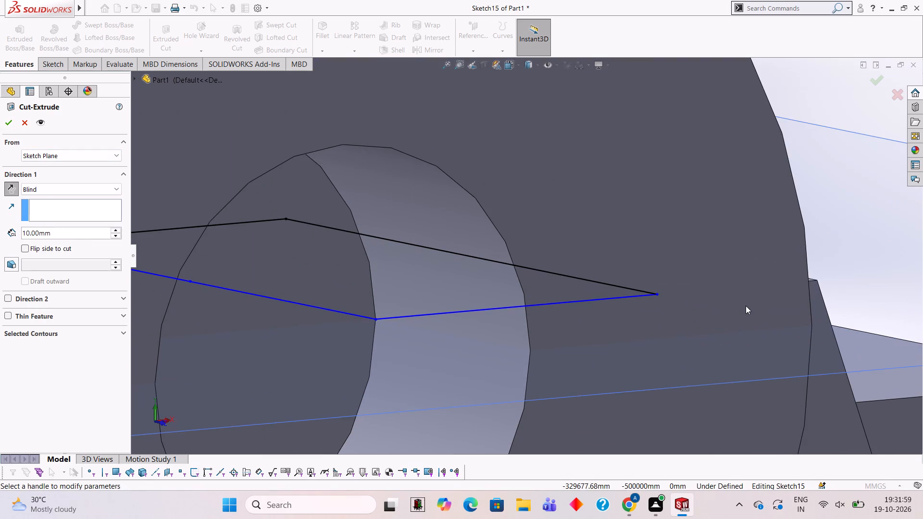
{"action": "scroll", "coordinate": [660, 297], "scroll_direction": "up", "scroll_amount": 6}
{"action": "middle_click_drag", "start_coordinate": [414, 269], "coordinate": [477, 262]}
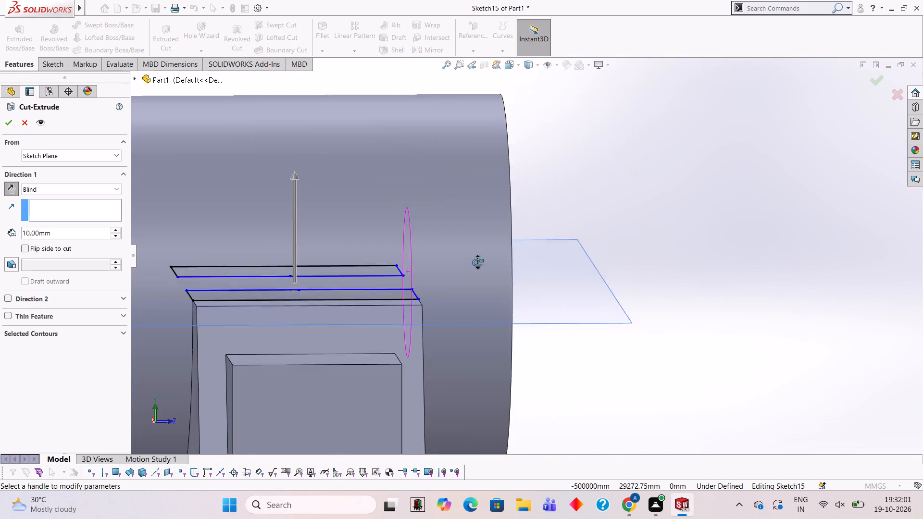
{"action": "middle_click_drag", "start_coordinate": [477, 262], "coordinate": [476, 250]}
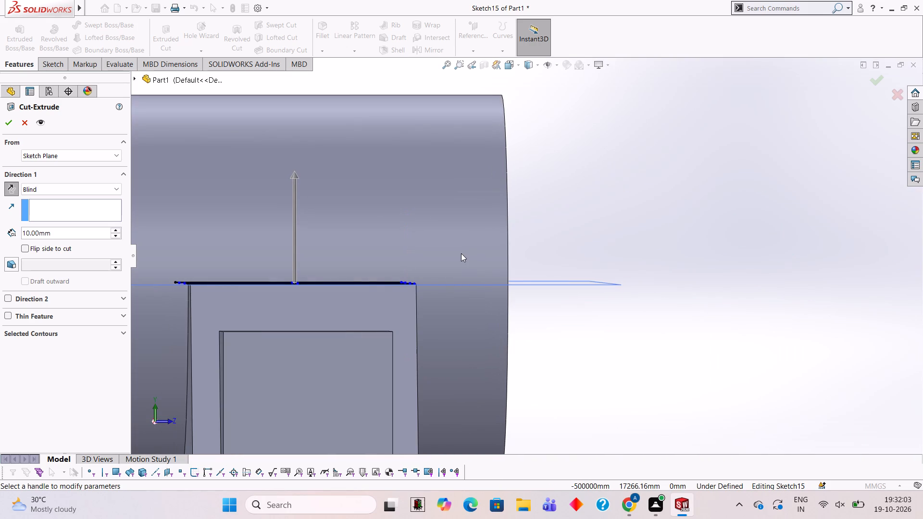
{"action": "middle_click", "coordinate": [461, 253]}
{"action": "scroll", "coordinate": [415, 241], "scroll_direction": "up", "scroll_amount": 3}
{"action": "middle_click_drag", "start_coordinate": [418, 232], "coordinate": [403, 334]}
{"action": "scroll", "coordinate": [411, 309], "scroll_direction": "down", "scroll_amount": 1}
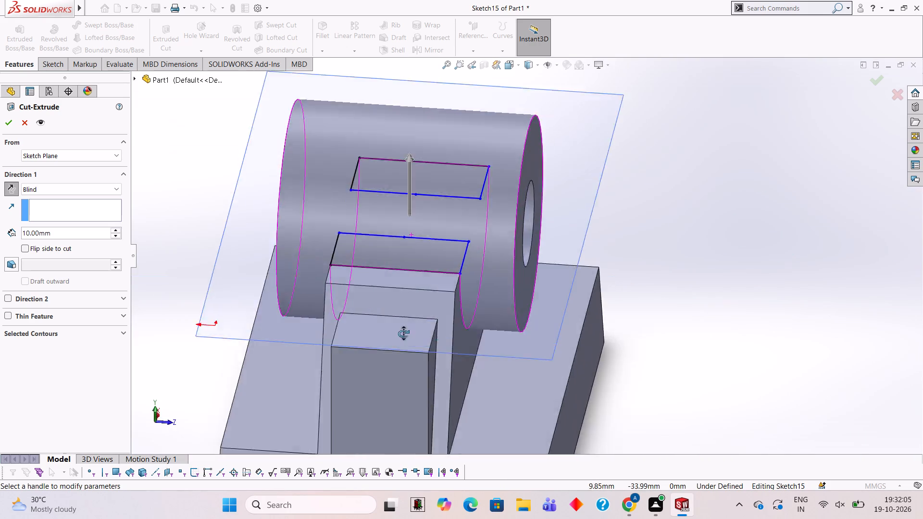
{"action": "middle_click_drag", "start_coordinate": [403, 334], "coordinate": [323, 287]}
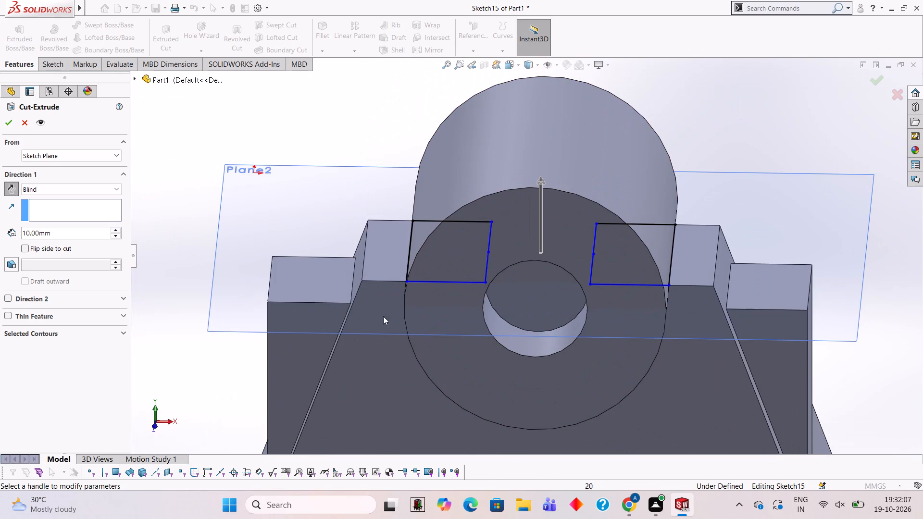
{"action": "key", "text": "Escape"}
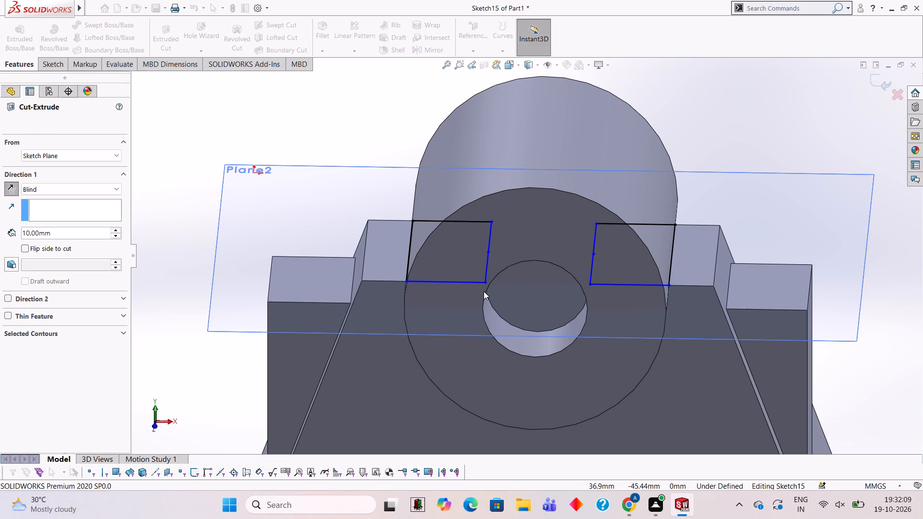
Undo all the trimming and line work of the two rectangular profiles until the sketch on the 50 mm offset plane is empty.
{"action": "key", "text": "ctrl+z"}
{"action": "key", "text": "ctrl+z"}
{"action": "key", "text": "ctrl+z"}
{"action": "key", "text": "ctrl+z"}
{"action": "key", "text": "ctrl+z"}
{"action": "key", "text": "ctrl+z"}
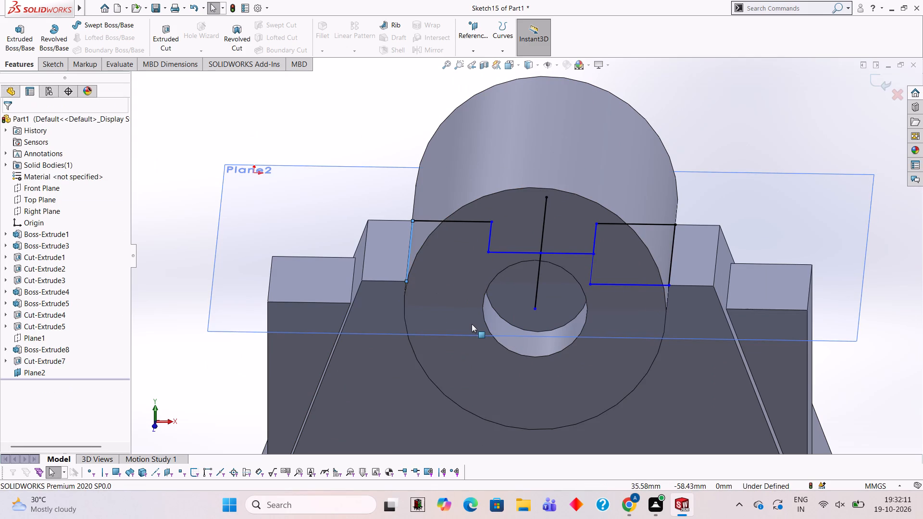
{"action": "key", "text": "ctrl+z"}
{"action": "key", "text": "ctrl+z"}
{"action": "key", "text": "ctrl+z"}
{"action": "key", "text": "ctrl+z"}
{"action": "key", "text": "ctrl+z"}
{"action": "key", "text": "ctrl+z"}
{"action": "key", "text": "ctrl+z"}
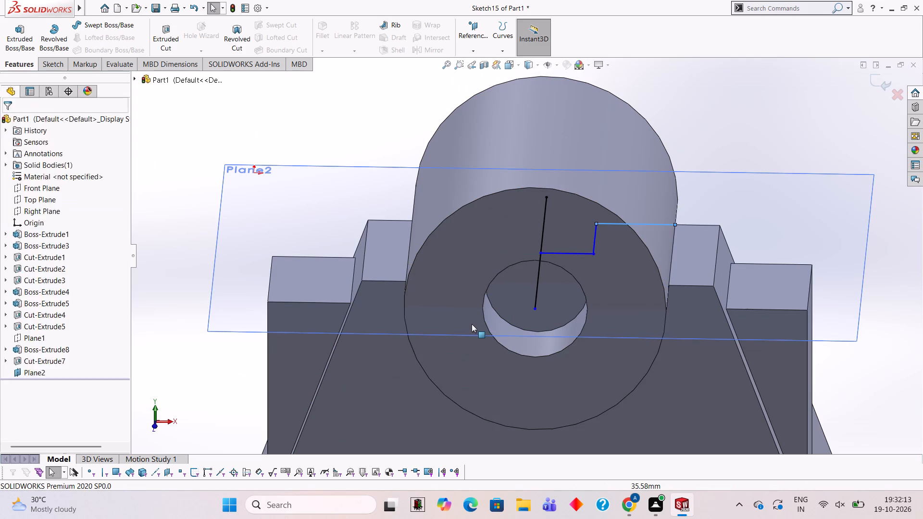
{"action": "key", "text": "ctrl+z"}
{"action": "key", "text": "ctrl+z"}
{"action": "key", "text": "ctrl+z"}
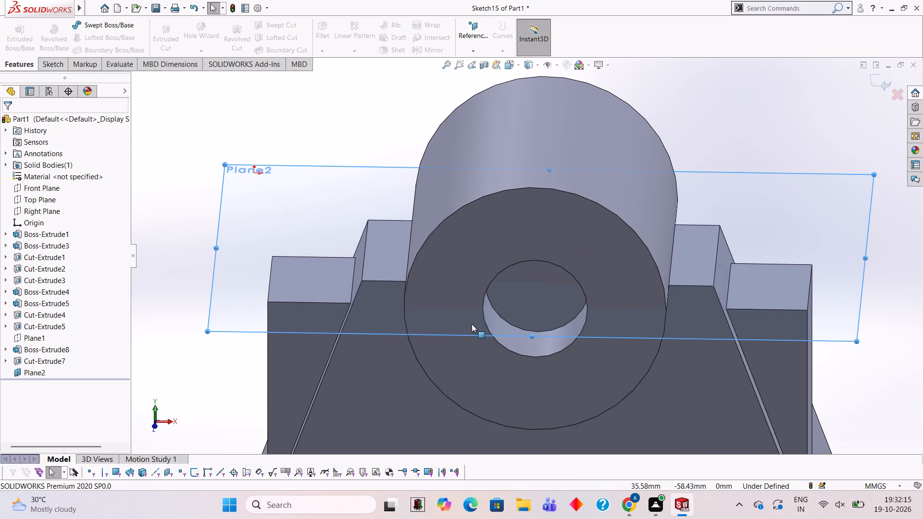
Exit the emptied sketch on the 50 mm offset plane, Plane2.
{"action": "key", "text": "Escape"}
{"action": "scroll", "coordinate": [351, 272], "scroll_direction": "up", "scroll_amount": 2}
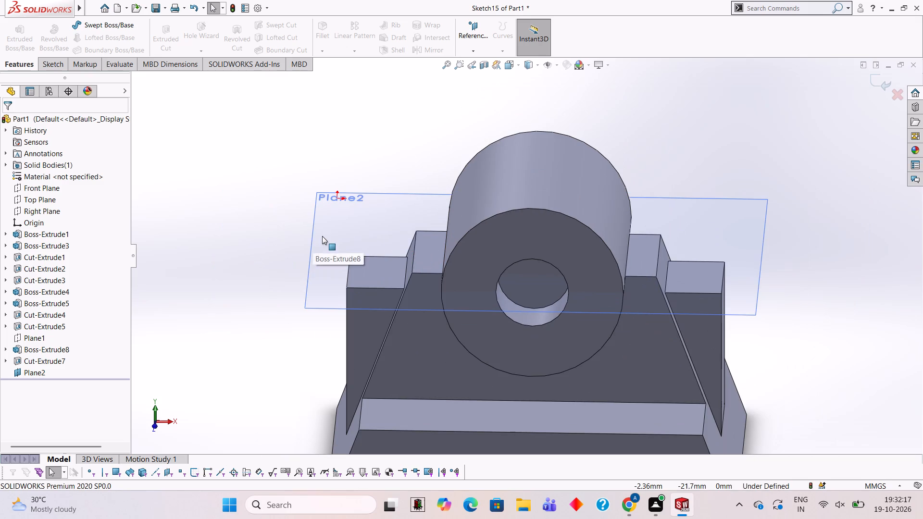
{"action": "left_click", "coordinate": [338, 207]}
{"action": "right_click", "coordinate": [331, 217]}
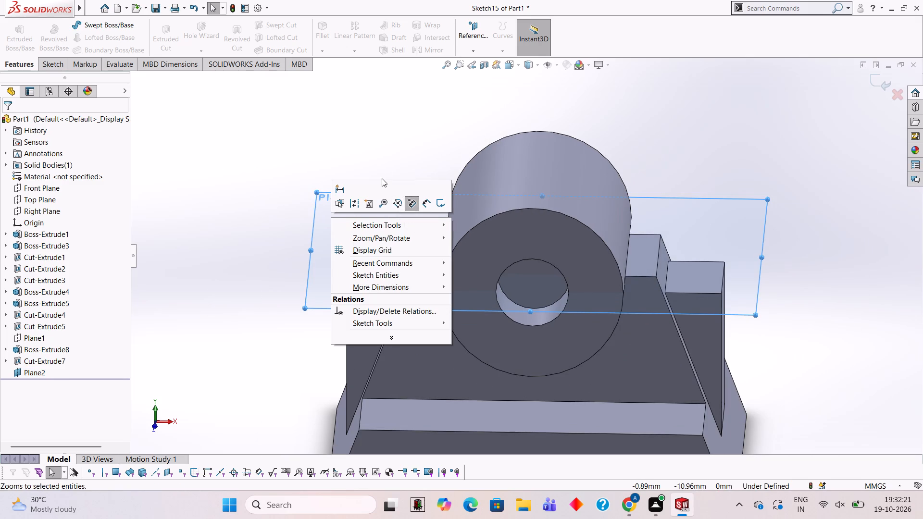
{"action": "left_click", "coordinate": [380, 140]}
{"action": "left_click", "coordinate": [355, 217]}
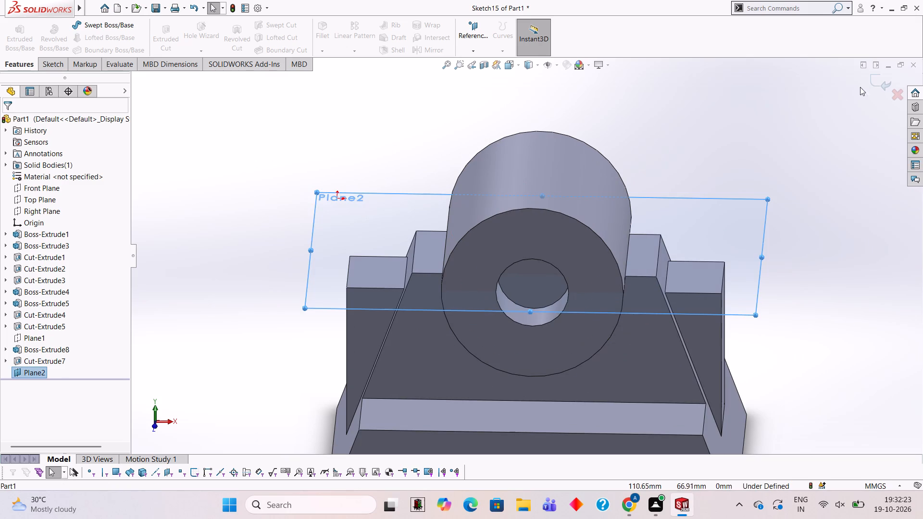
{"action": "left_click", "coordinate": [869, 84]}
{"action": "left_click", "coordinate": [879, 81]}
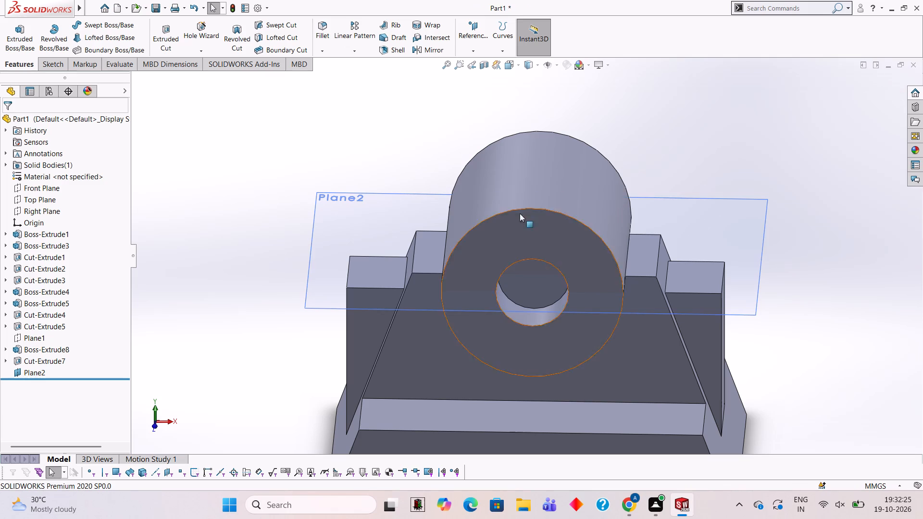
Hide the 50 mm offset plane, Plane2.
{"action": "right_click", "coordinate": [377, 202]}
{"action": "left_click", "coordinate": [418, 194]}
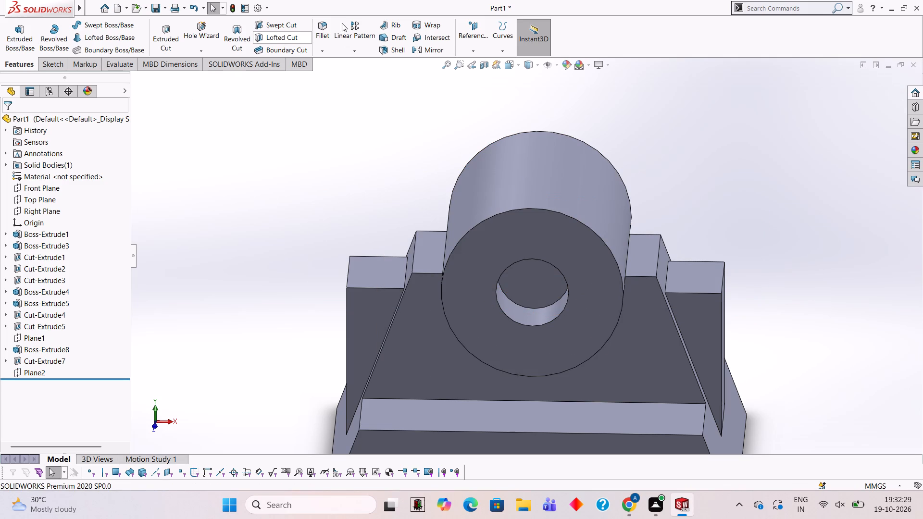
Start a new reference plane from the Top Plane with an offset distance of 80 mm.
{"action": "left_click", "coordinate": [472, 51]}
{"action": "left_click", "coordinate": [486, 68]}
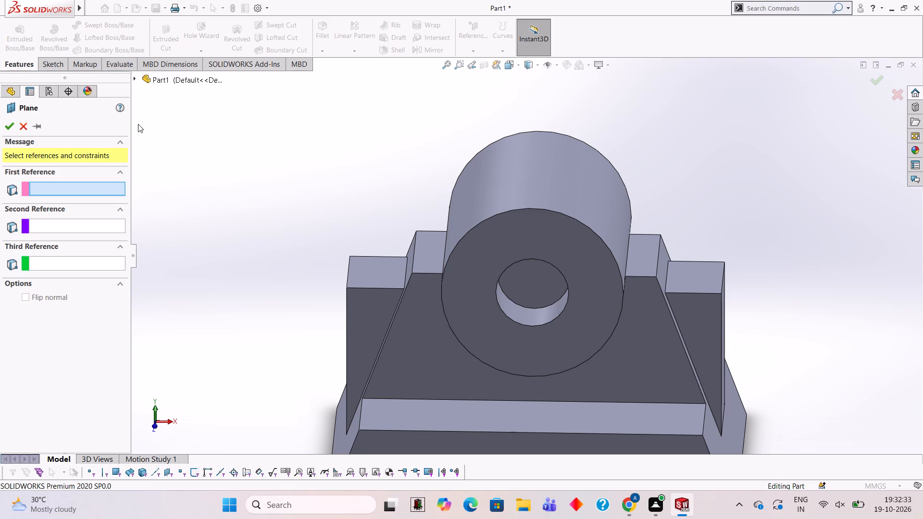
{"action": "left_click", "coordinate": [174, 78]}
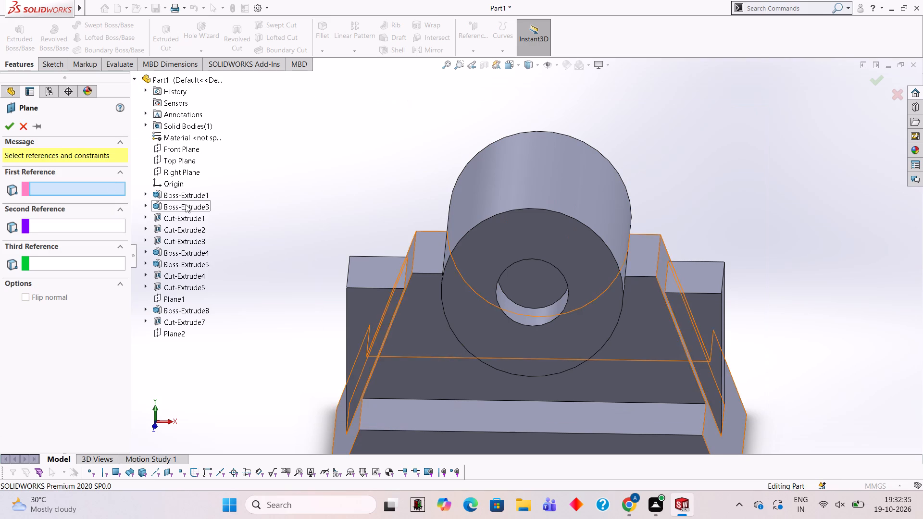
{"action": "left_click", "coordinate": [183, 162]}
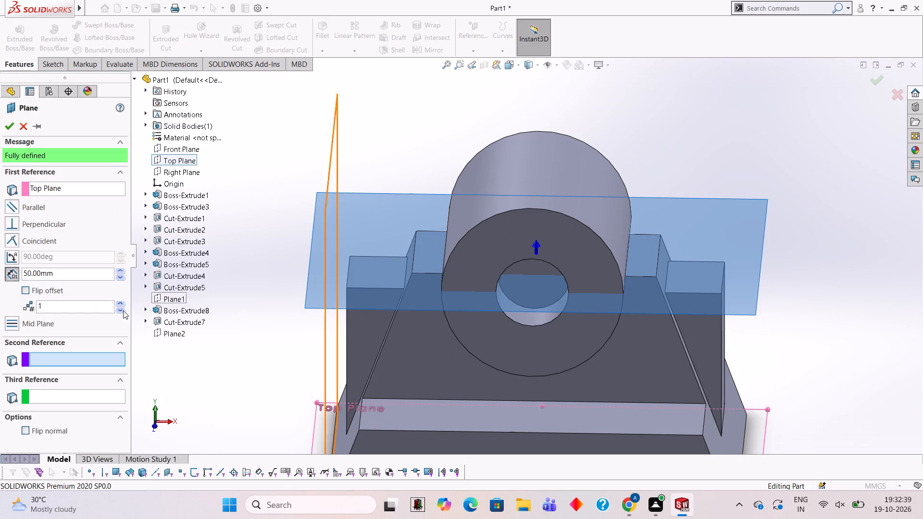
{"action": "left_click", "coordinate": [75, 277]}
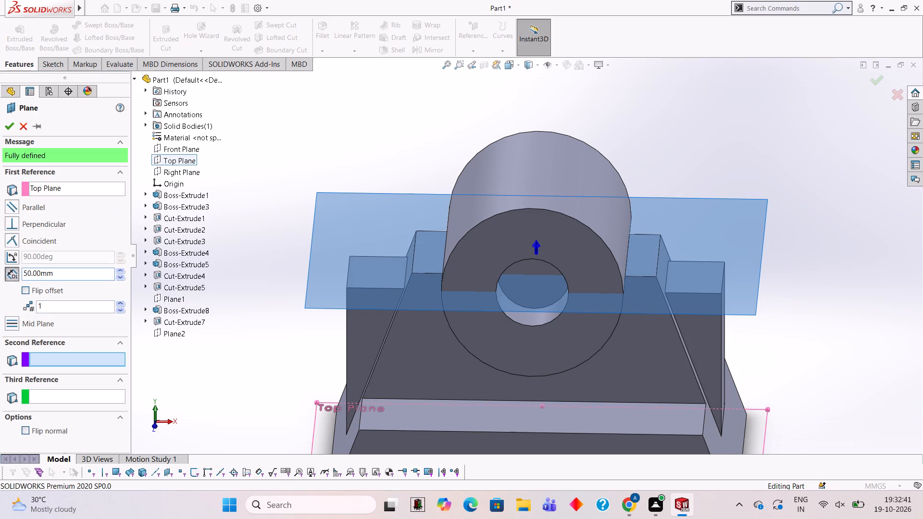
{"action": "key", "text": "BackSpace"}
{"action": "key", "text": "BackSpace"}
{"action": "key", "text": "BackSpace"}
{"action": "key", "text": "BackSpace"}
{"action": "key", "text": "BackSpace"}
{"action": "key", "text": "BackSpace"}
{"action": "key", "text": "BackSpace"}
{"action": "type", "text": "80"}
{"action": "key", "text": "Return"}
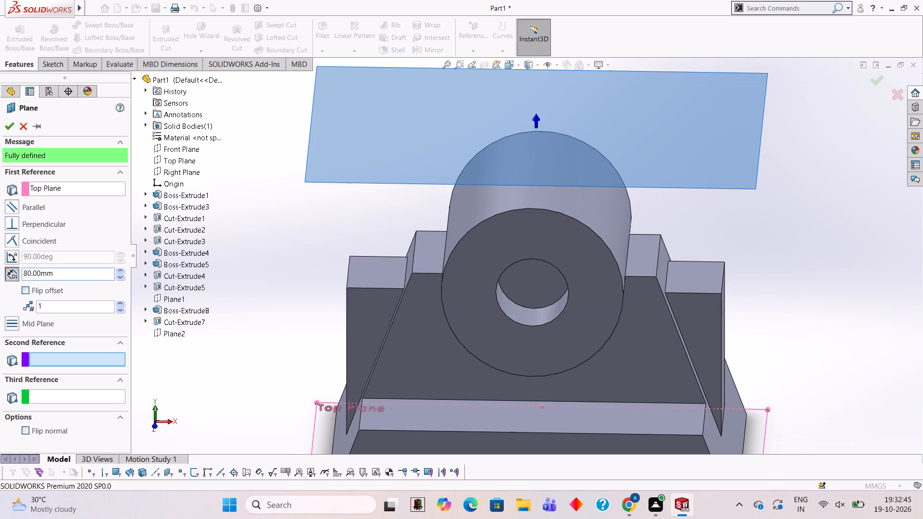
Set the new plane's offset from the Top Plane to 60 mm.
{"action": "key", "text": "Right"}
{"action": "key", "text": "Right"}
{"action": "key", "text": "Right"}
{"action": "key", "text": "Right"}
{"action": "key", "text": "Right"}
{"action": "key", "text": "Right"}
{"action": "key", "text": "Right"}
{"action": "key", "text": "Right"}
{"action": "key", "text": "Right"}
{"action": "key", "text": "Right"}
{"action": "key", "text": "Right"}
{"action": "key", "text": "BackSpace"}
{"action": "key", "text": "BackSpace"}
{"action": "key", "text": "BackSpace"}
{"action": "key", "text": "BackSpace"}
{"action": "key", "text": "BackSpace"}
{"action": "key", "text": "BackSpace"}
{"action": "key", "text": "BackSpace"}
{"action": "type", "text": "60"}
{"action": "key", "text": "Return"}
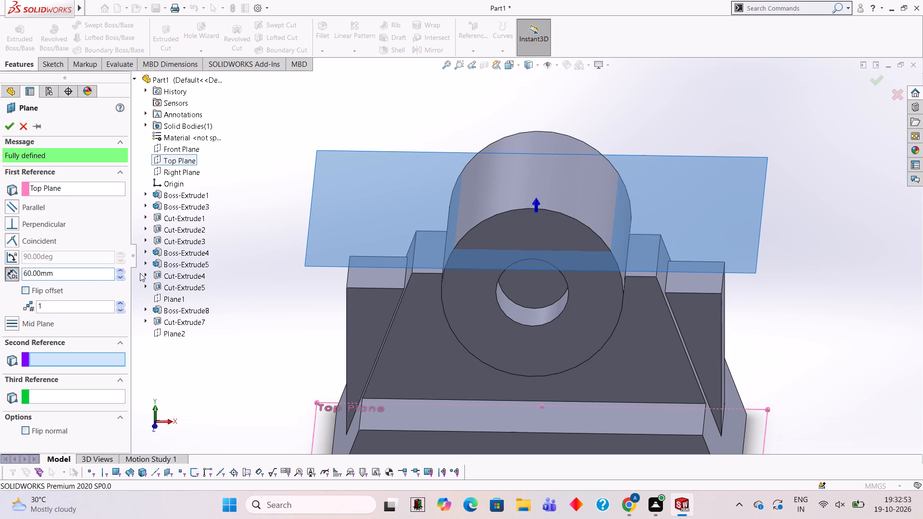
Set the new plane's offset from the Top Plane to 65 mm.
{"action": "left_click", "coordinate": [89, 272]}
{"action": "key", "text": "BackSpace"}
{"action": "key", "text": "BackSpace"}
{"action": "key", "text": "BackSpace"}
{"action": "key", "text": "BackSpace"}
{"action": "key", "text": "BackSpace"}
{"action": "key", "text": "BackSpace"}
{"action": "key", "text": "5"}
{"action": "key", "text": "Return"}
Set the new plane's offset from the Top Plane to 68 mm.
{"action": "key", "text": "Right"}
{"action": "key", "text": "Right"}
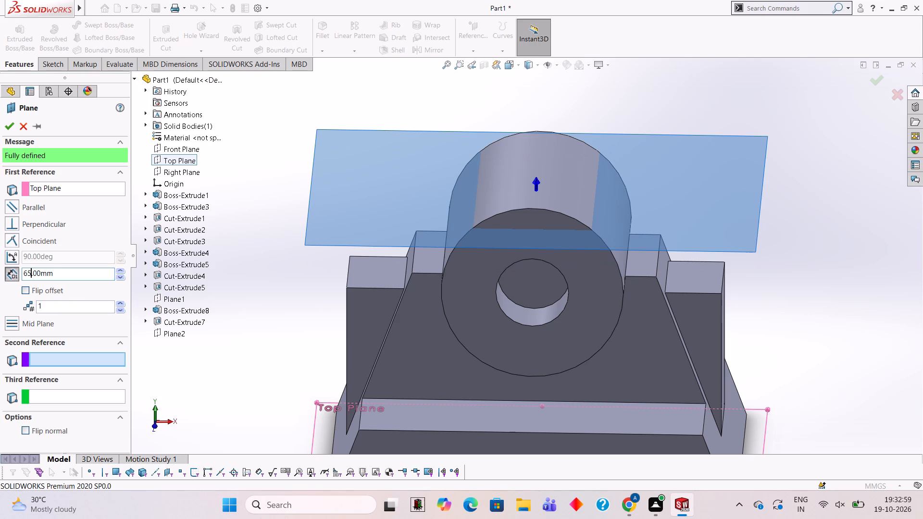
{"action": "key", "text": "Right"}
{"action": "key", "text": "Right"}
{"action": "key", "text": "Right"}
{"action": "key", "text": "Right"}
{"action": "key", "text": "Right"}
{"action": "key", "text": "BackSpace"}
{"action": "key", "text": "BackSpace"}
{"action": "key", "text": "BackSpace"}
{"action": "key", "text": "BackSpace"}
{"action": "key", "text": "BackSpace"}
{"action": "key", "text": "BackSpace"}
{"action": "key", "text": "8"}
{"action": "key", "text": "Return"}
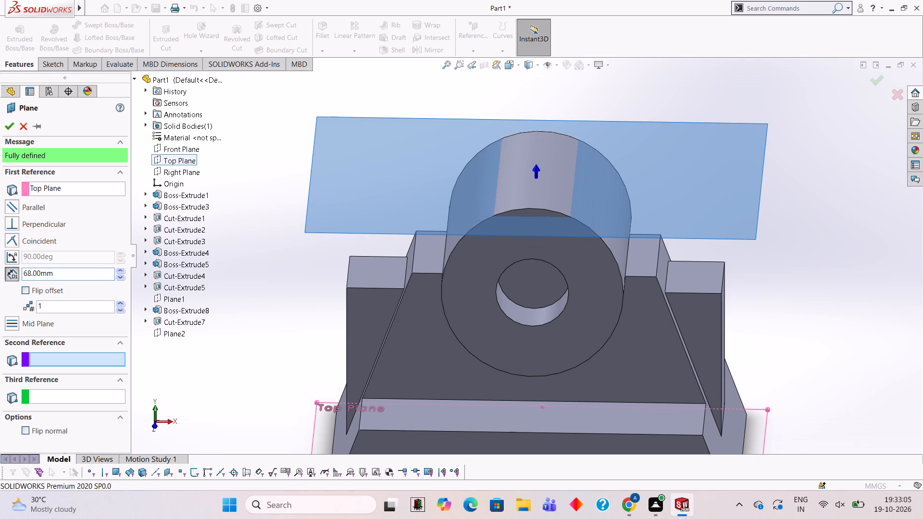
Set the new plane's offset from the Top Plane to 70 mm and accept the plane.
{"action": "key", "text": "Right"}
{"action": "key", "text": "Right"}
{"action": "key", "text": "Right"}
{"action": "key", "text": "Right"}
{"action": "key", "text": "Right"}
{"action": "key", "text": "Right"}
{"action": "key", "text": "Right"}
{"action": "key", "text": "BackSpace"}
{"action": "key", "text": "BackSpace"}
{"action": "key", "text": "BackSpace"}
{"action": "key", "text": "BackSpace"}
{"action": "key", "text": "BackSpace"}
{"action": "key", "text": "BackSpace"}
{"action": "key", "text": "BackSpace"}
{"action": "type", "text": "70"}
{"action": "key", "text": "Return"}
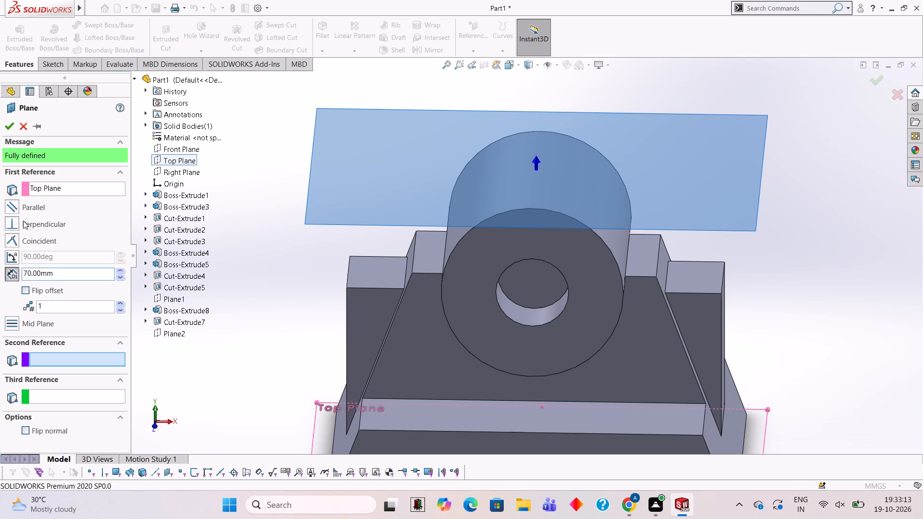
{"action": "left_click", "coordinate": [10, 123]}
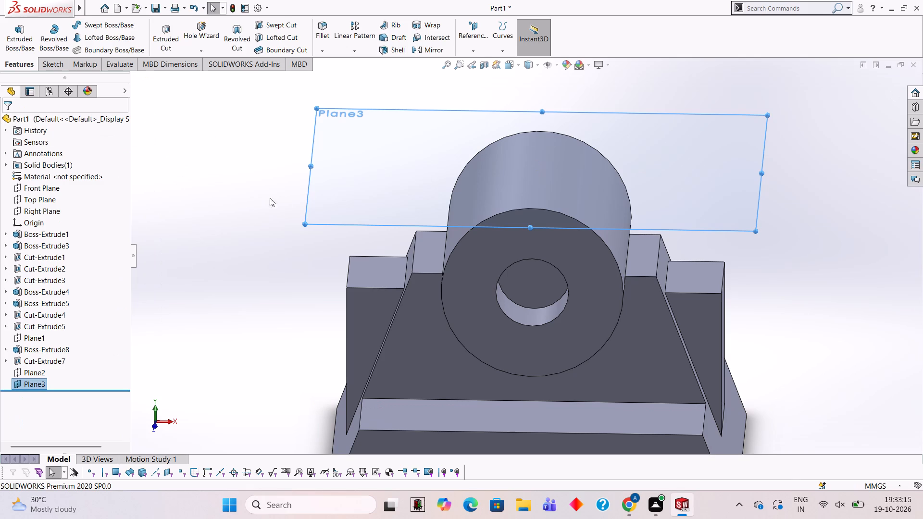
On the new 70 mm plane, sketch an open 12 by 24 mm rectangular outline inward from the cylinder's left edge, starting at that edge's midpoint.
{"action": "middle_click_drag", "start_coordinate": [387, 269], "coordinate": [387, 220]}
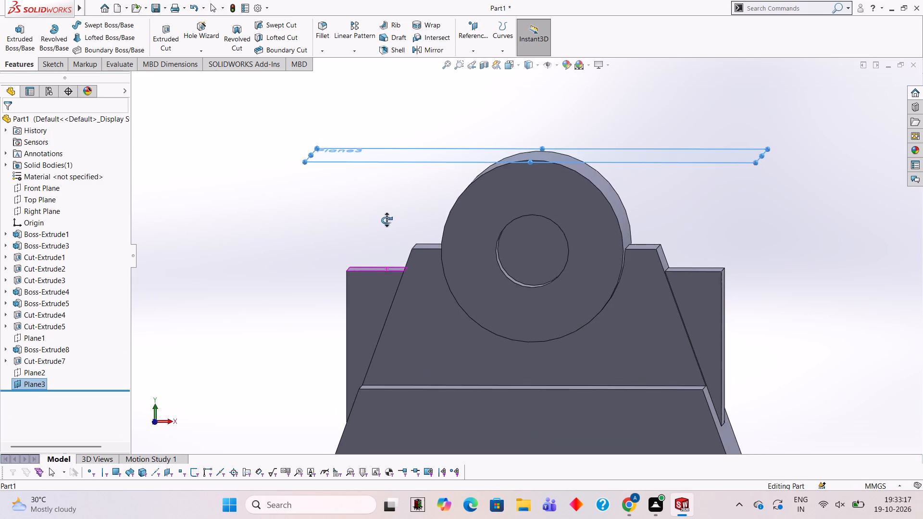
{"action": "middle_click_drag", "start_coordinate": [387, 220], "coordinate": [387, 324]}
{"action": "left_click", "coordinate": [689, 134]}
{"action": "left_click", "coordinate": [736, 109]}
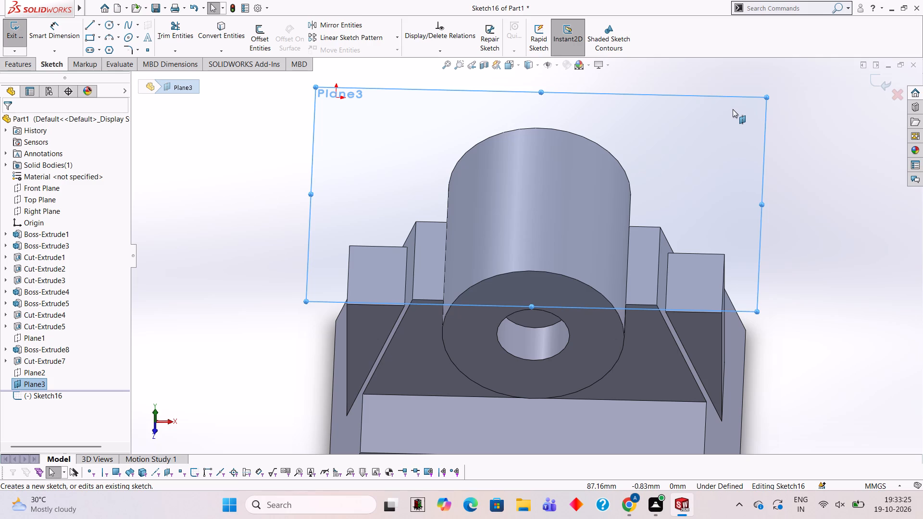
{"action": "key", "text": "ctrl+8"}
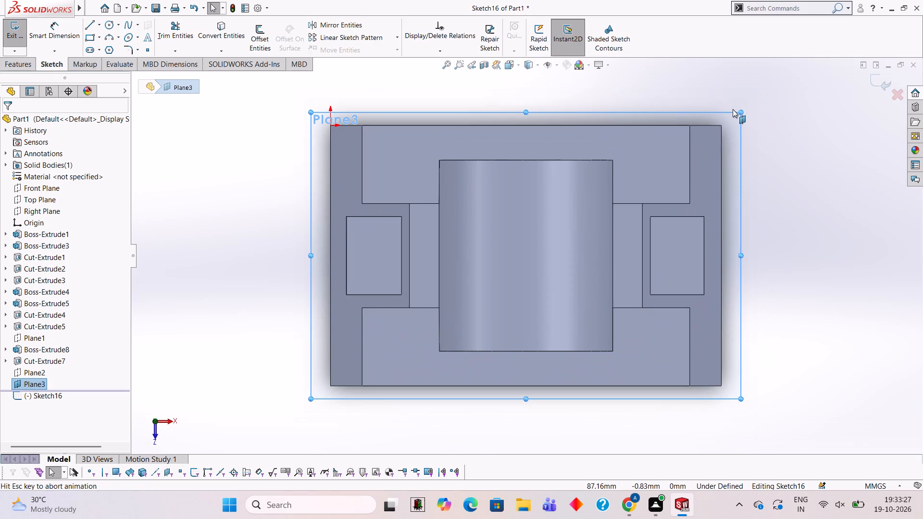
{"action": "left_click", "coordinate": [86, 28]}
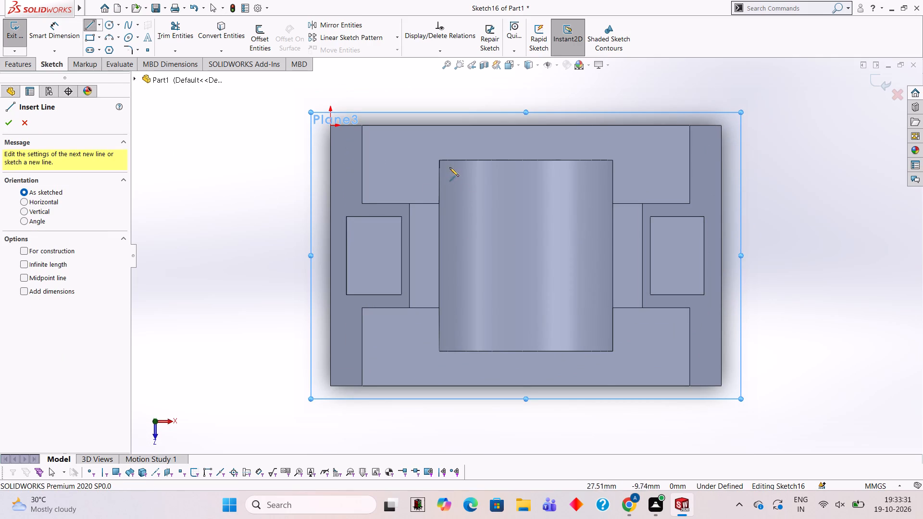
{"action": "left_click", "coordinate": [438, 255]}
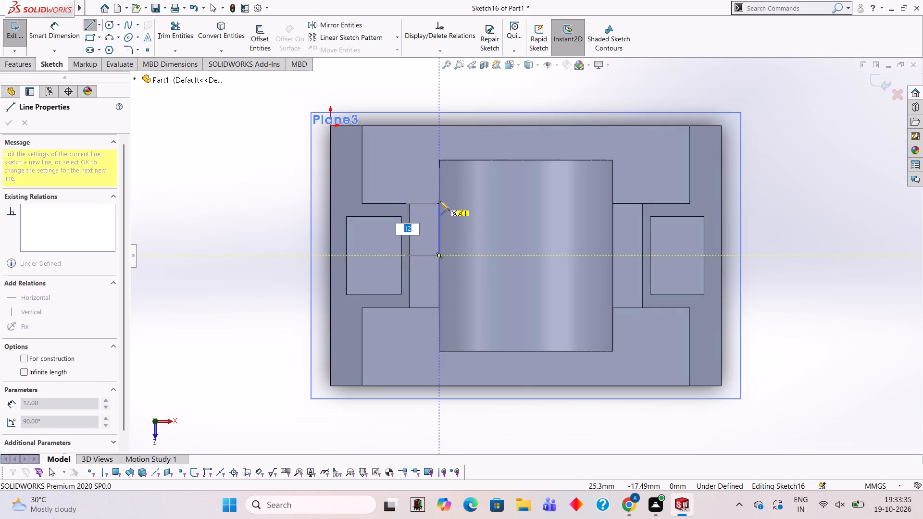
{"action": "left_click", "coordinate": [438, 203]}
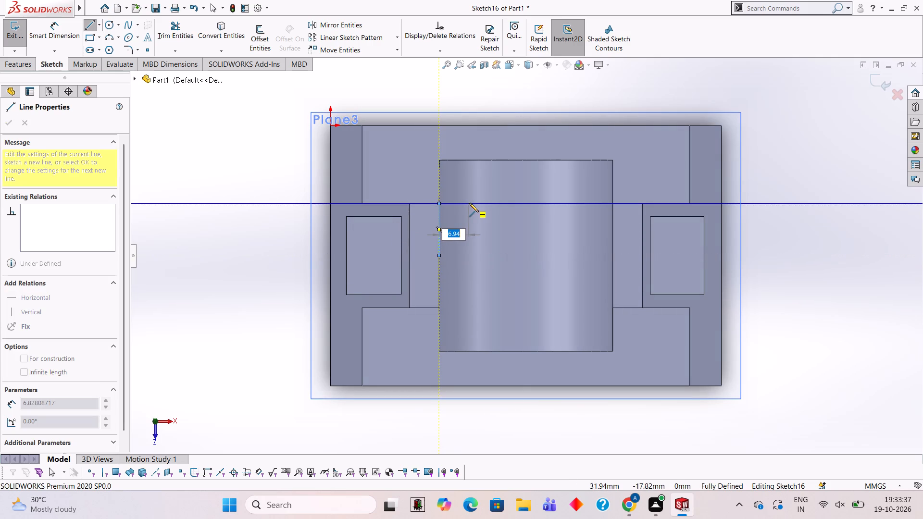
{"action": "type", "text": "12"}
{"action": "key", "text": "Return"}
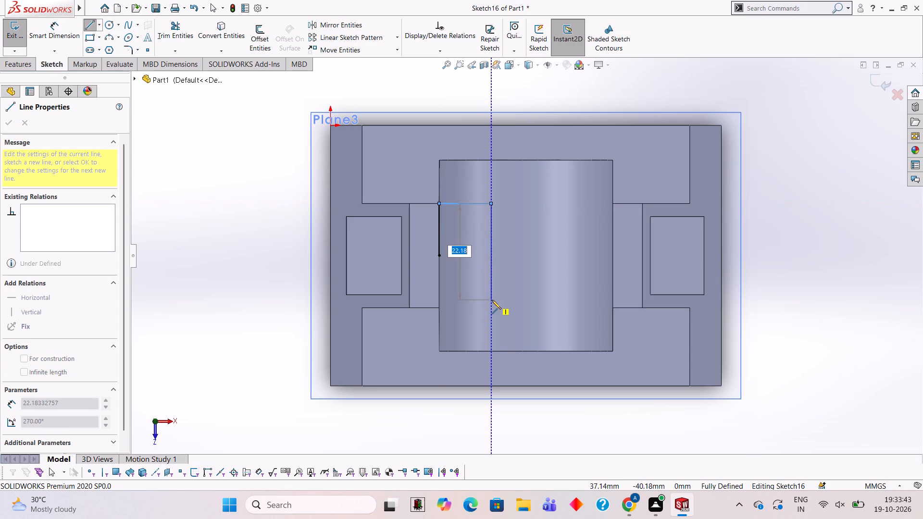
{"action": "type", "text": "24"}
{"action": "key", "text": "Return"}
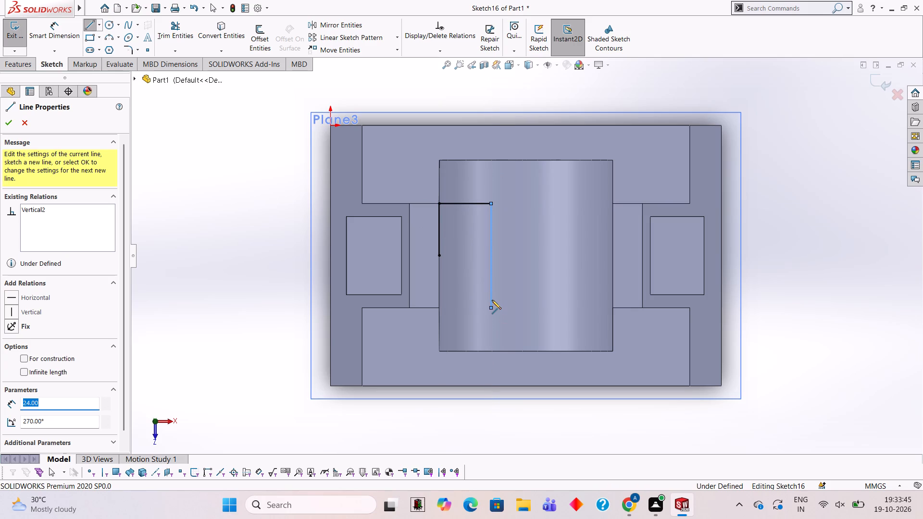
{"action": "left_click", "coordinate": [438, 307]}
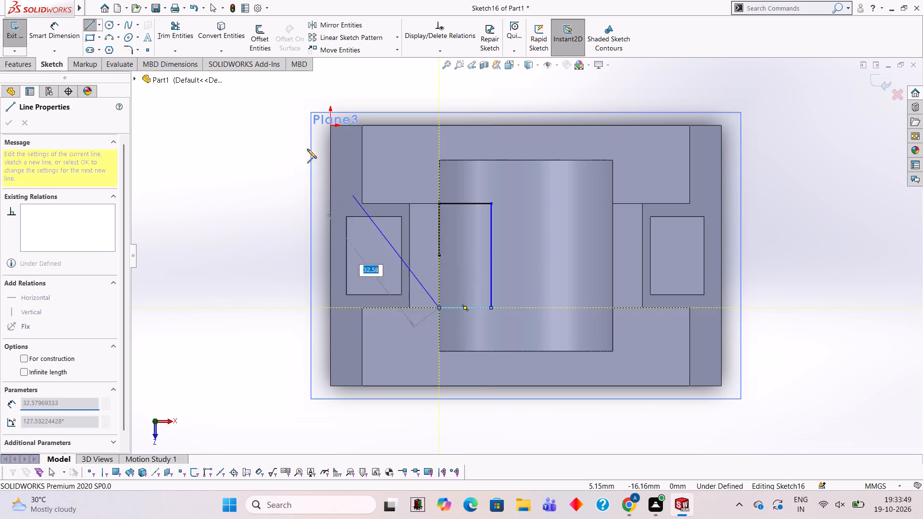
Trim away the half-length line on the cylinder's left edge and close the rectangle with a full 24 mm vertical line.
{"action": "left_click", "coordinate": [188, 31]}
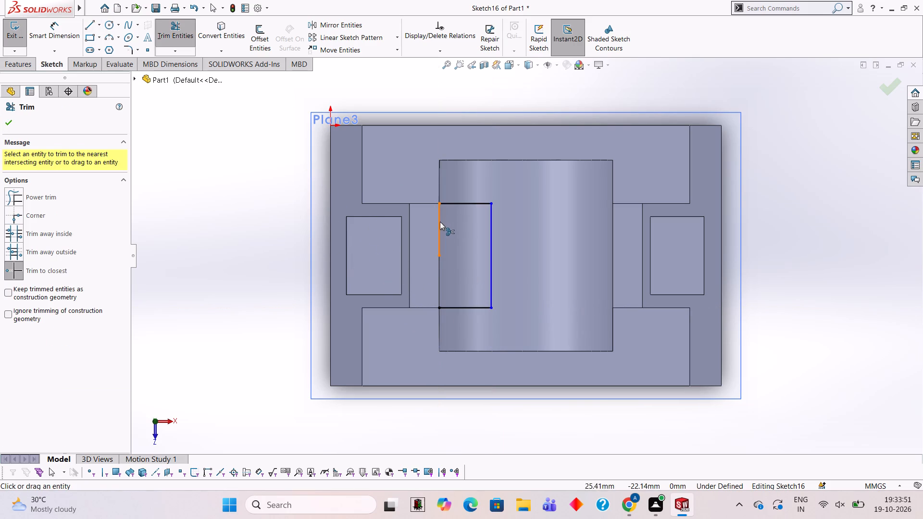
{"action": "left_click", "coordinate": [440, 222]}
{"action": "left_click", "coordinate": [90, 23]}
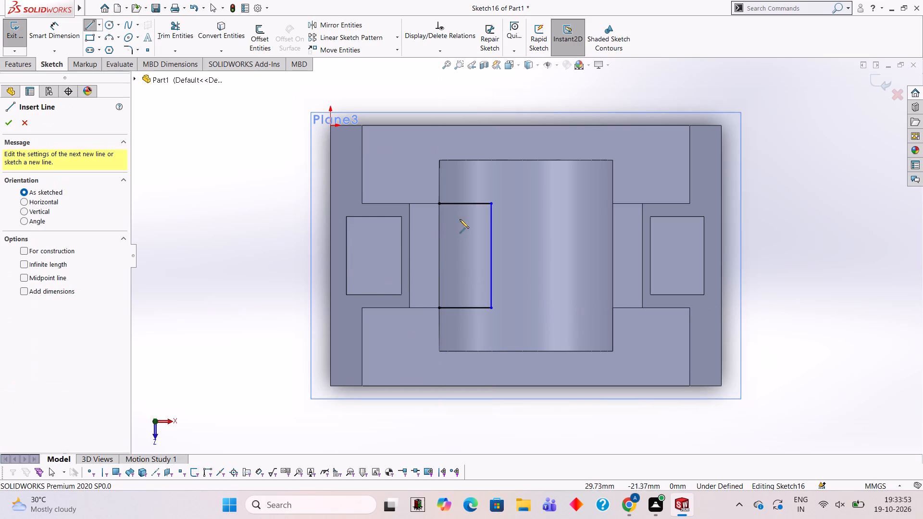
{"action": "left_click", "coordinate": [439, 203]}
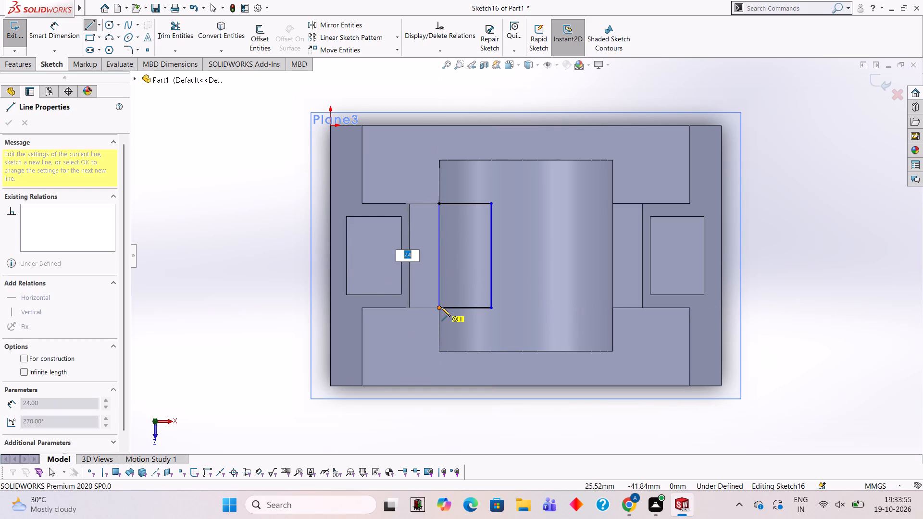
{"action": "left_click", "coordinate": [438, 307]}
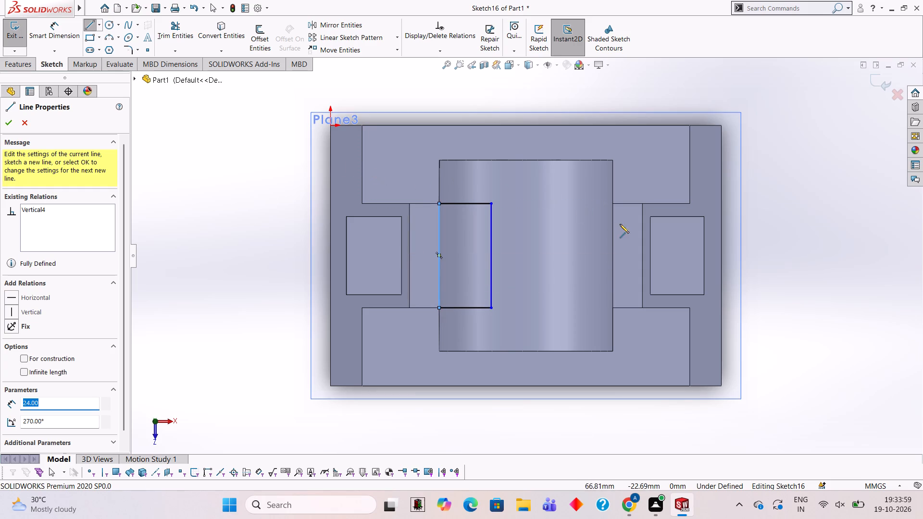
Sketch a matching closed rectangle, 12 mm wide and 24 mm long, inward from the cylinder's right edge.
{"action": "left_click", "coordinate": [613, 203]}
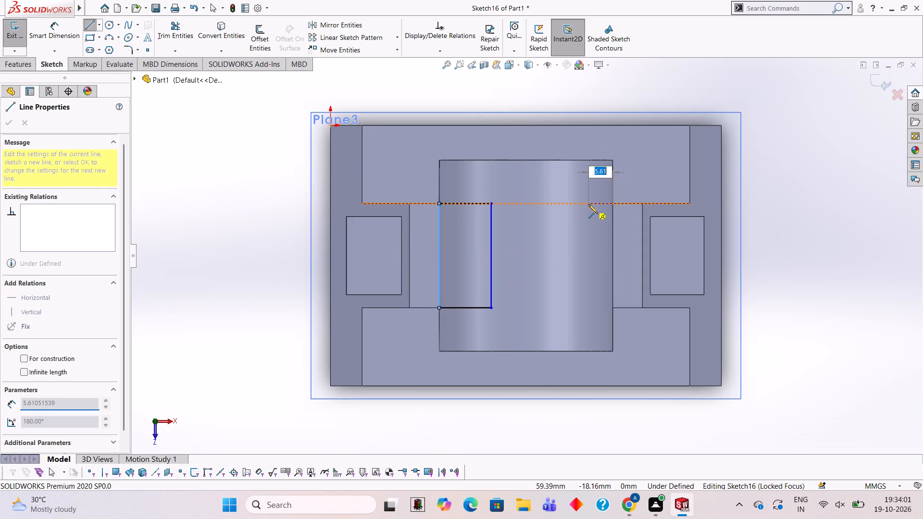
{"action": "type", "text": "12"}
{"action": "key", "text": "Return"}
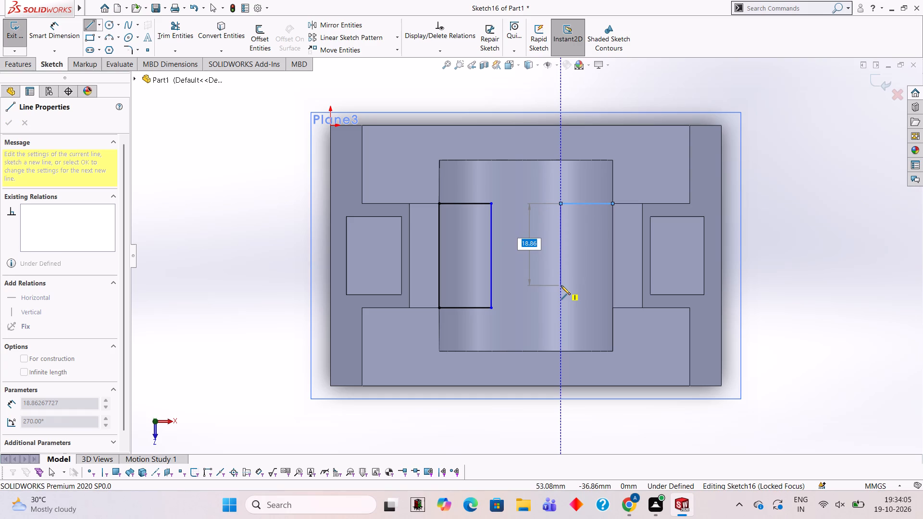
{"action": "type", "text": "24"}
{"action": "key", "text": "Return"}
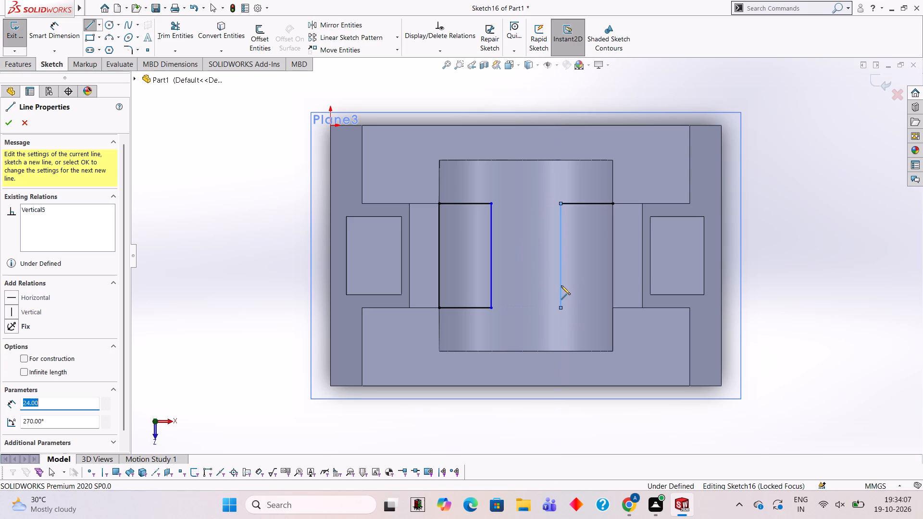
{"action": "left_click", "coordinate": [614, 308]}
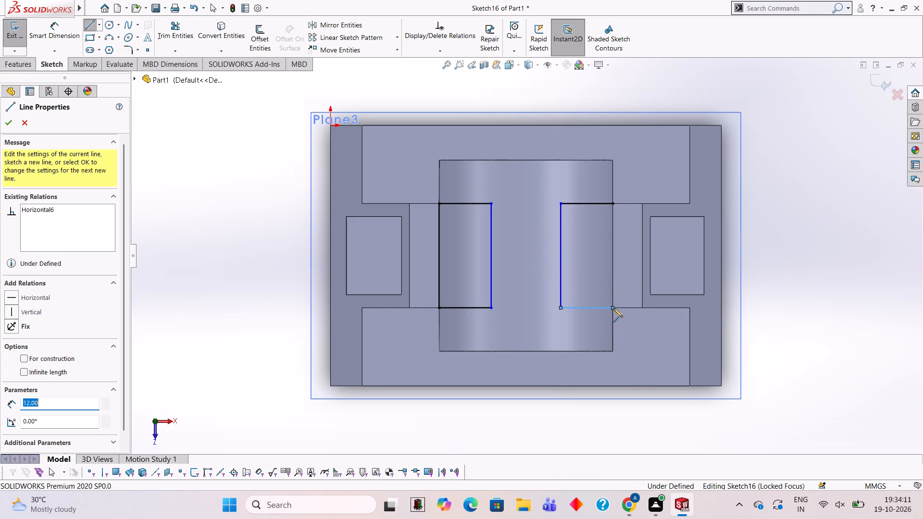
{"action": "left_click", "coordinate": [613, 201]}
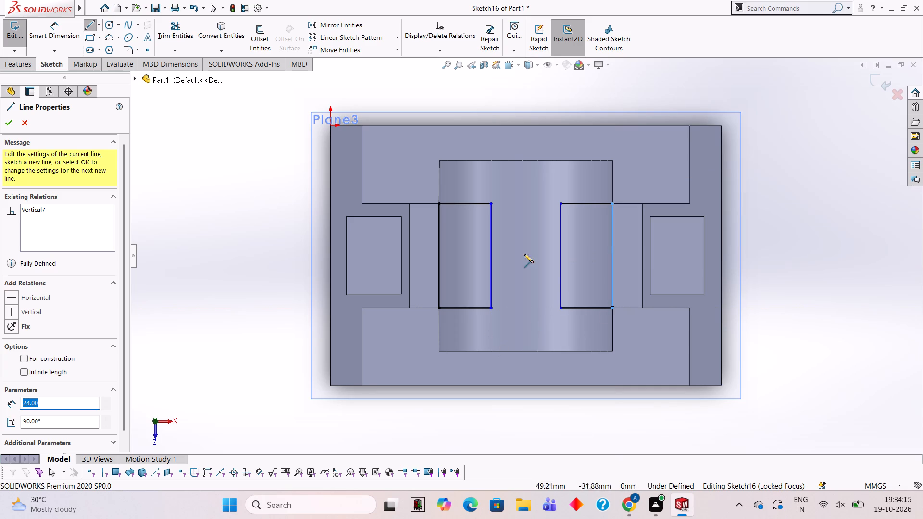
Dimension the widths of both sketched rectangles as 12 mm.
{"action": "left_click", "coordinate": [48, 31]}
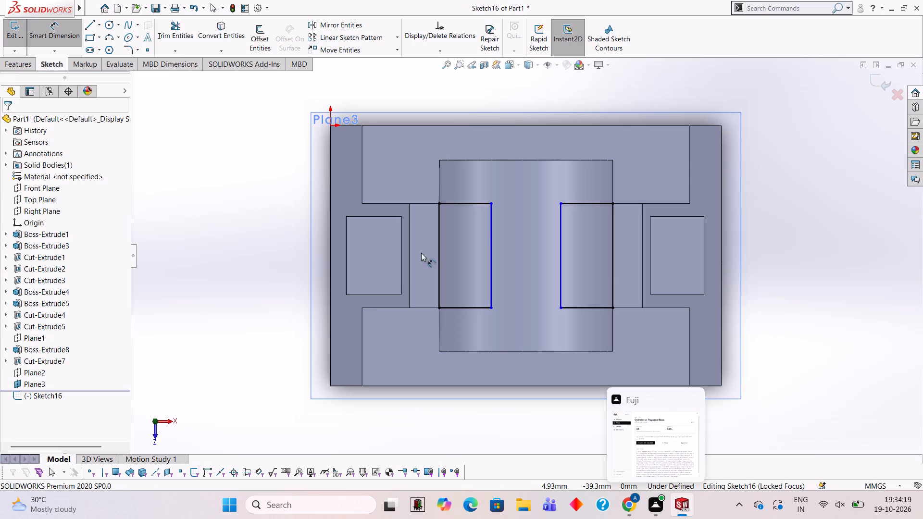
{"action": "left_click", "coordinate": [561, 255]}
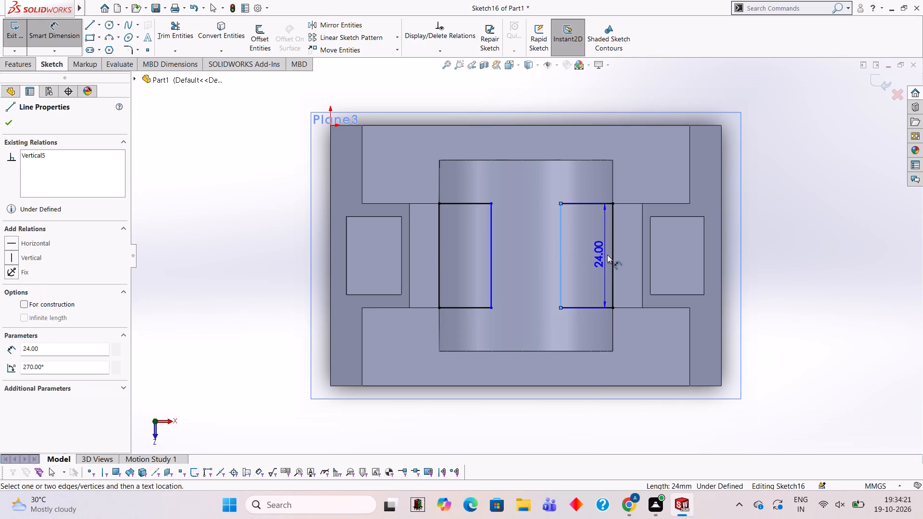
{"action": "left_click", "coordinate": [612, 255]}
{"action": "left_click", "coordinate": [599, 146]}
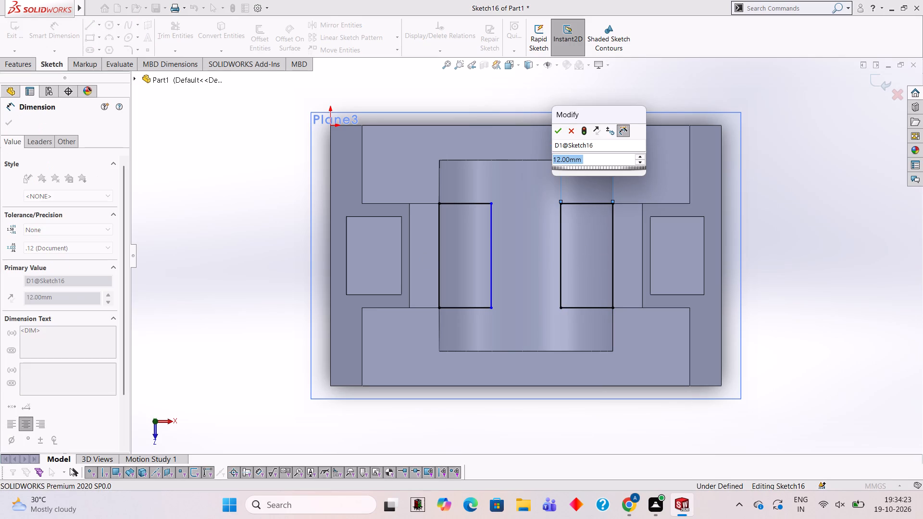
{"action": "left_click", "coordinate": [560, 125]}
{"action": "left_click", "coordinate": [834, 187]}
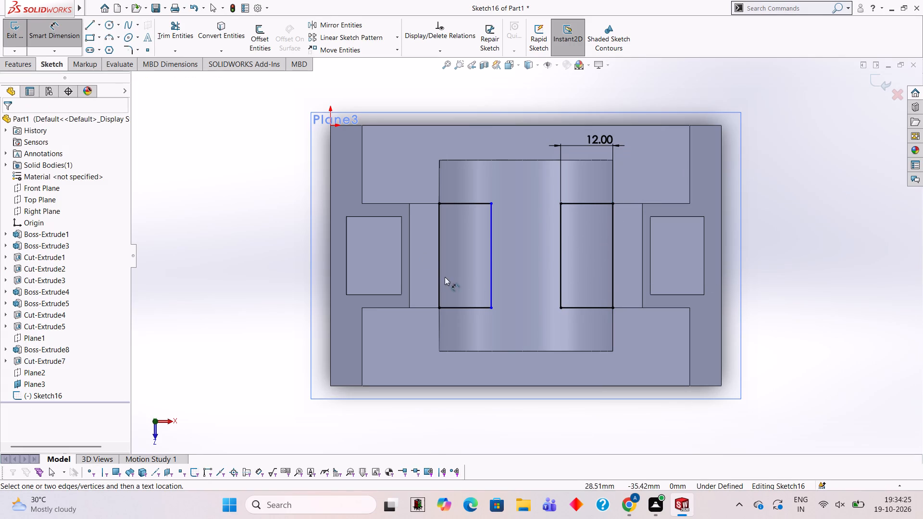
{"action": "left_click", "coordinate": [492, 248]}
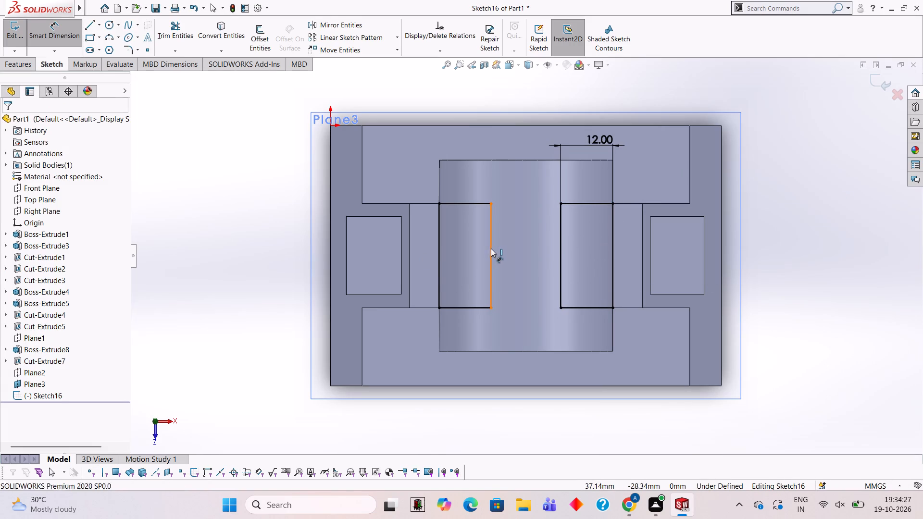
{"action": "left_click", "coordinate": [437, 249]}
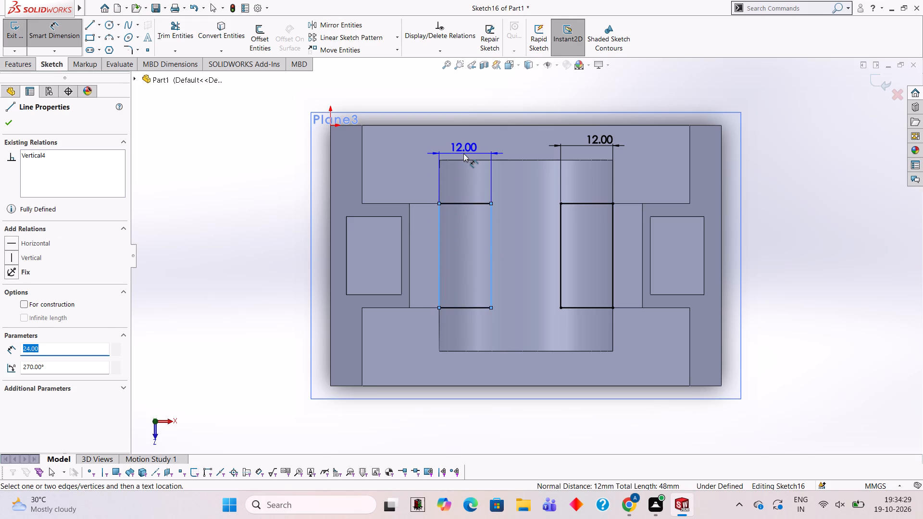
{"action": "left_click", "coordinate": [463, 153]}
{"action": "left_click", "coordinate": [420, 139]}
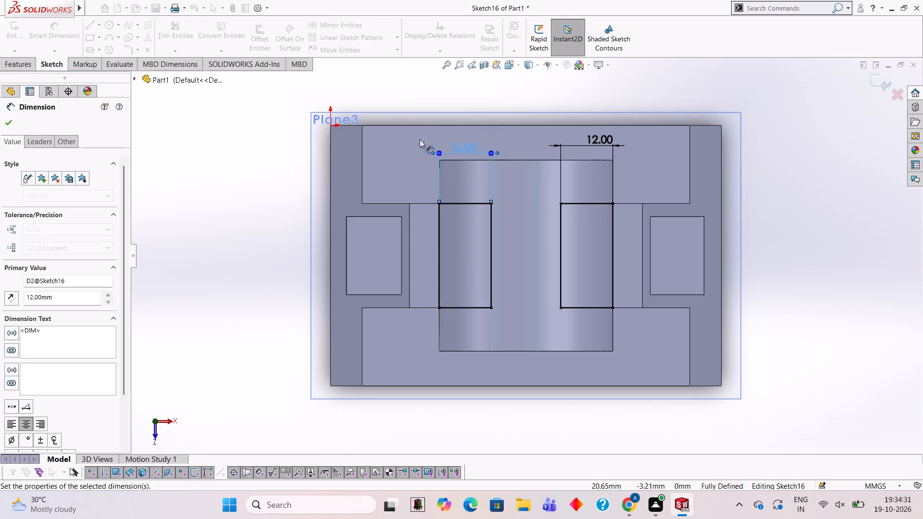
{"action": "left_click", "coordinate": [664, 91]}
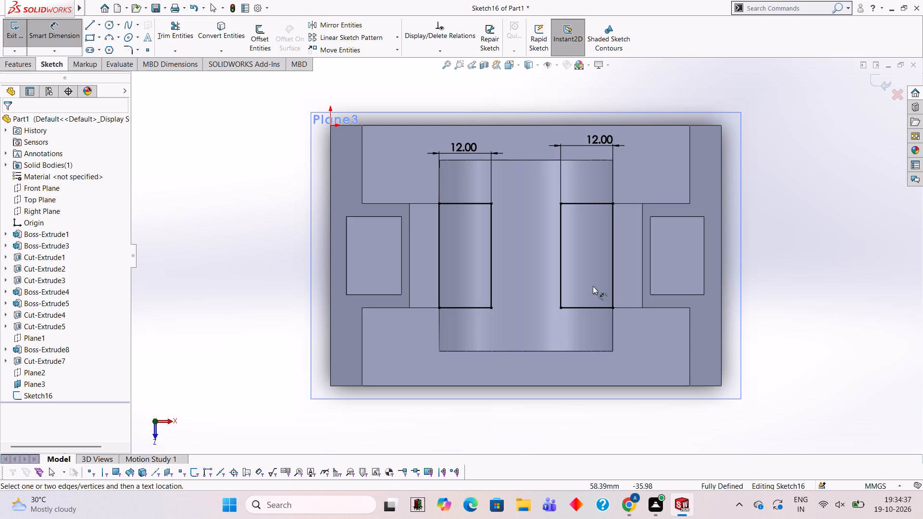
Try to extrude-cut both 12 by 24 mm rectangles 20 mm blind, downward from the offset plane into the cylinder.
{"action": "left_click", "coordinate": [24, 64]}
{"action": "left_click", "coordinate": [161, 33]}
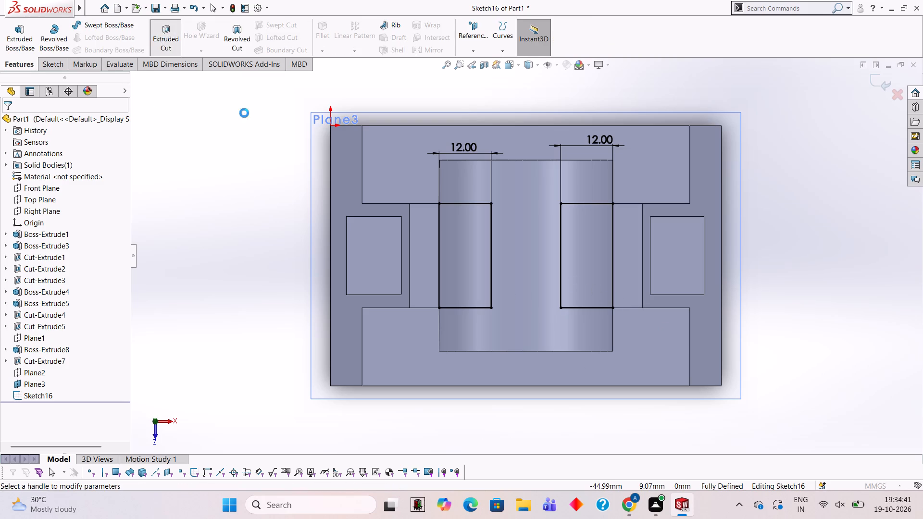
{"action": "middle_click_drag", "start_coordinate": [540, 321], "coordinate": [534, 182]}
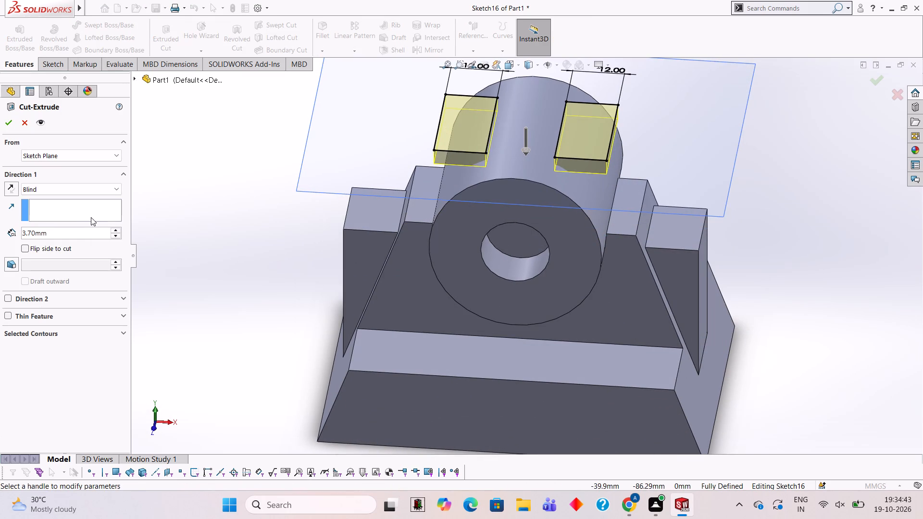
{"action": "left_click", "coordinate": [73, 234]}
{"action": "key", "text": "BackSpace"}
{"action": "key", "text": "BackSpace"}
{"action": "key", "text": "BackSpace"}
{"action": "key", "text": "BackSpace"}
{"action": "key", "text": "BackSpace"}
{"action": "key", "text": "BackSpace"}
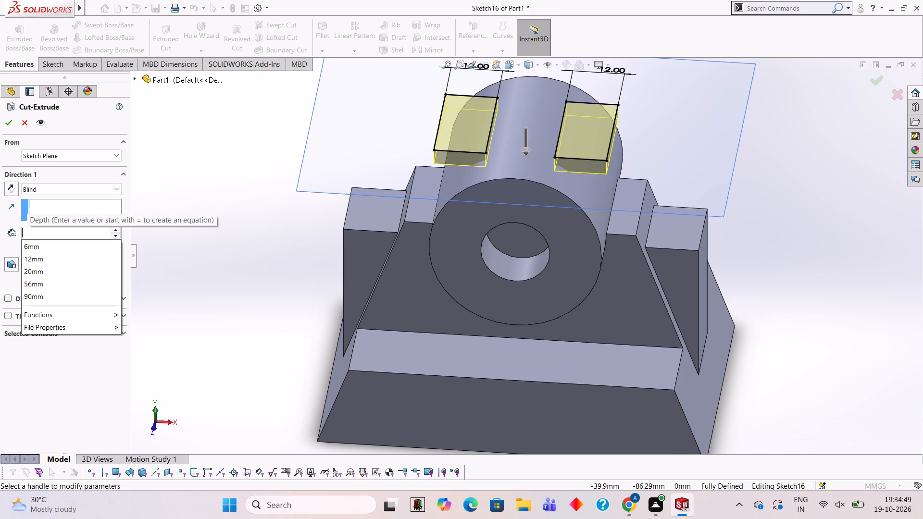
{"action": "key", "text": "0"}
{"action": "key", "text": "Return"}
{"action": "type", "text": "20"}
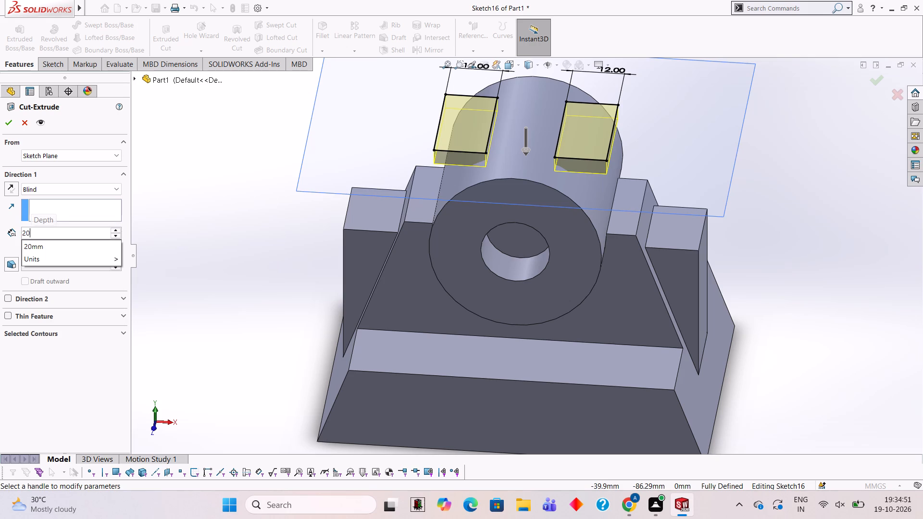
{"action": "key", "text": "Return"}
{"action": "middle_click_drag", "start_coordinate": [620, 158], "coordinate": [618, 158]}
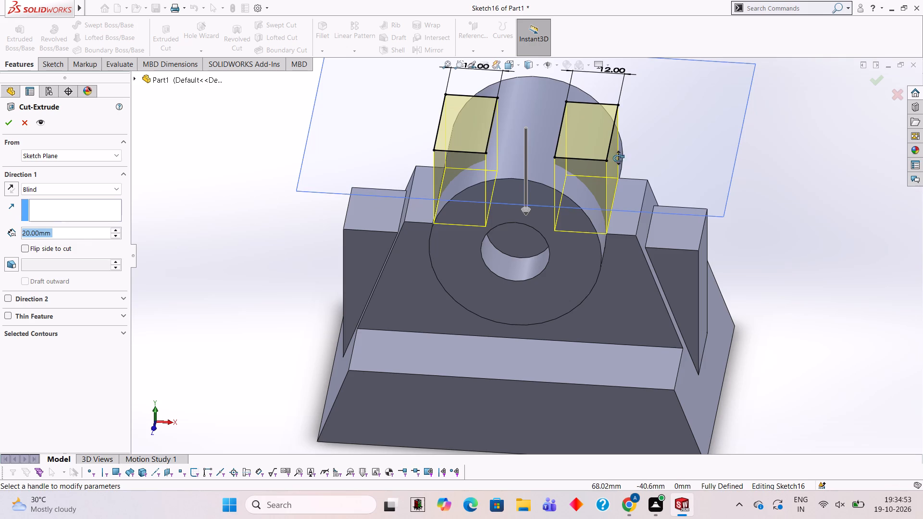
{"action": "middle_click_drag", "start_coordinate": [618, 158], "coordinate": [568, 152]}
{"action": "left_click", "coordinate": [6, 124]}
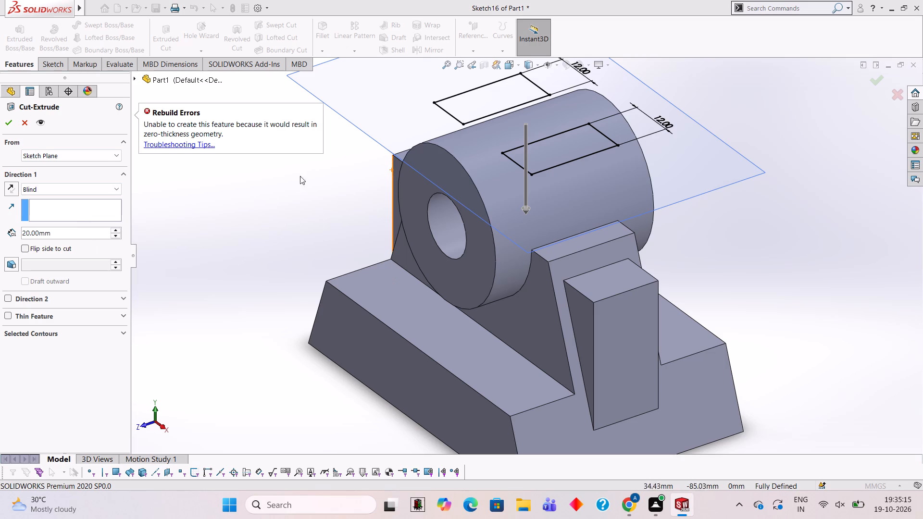
Examine from several angles how the sketched rectangles on the offset plane line up with the cylinder's outer sides.
{"action": "middle_click_drag", "start_coordinate": [299, 196], "coordinate": [362, 227]}
{"action": "scroll", "coordinate": [455, 189], "scroll_direction": "up", "scroll_amount": 3}
{"action": "scroll", "coordinate": [474, 195], "scroll_direction": "down", "scroll_amount": 1}
{"action": "middle_click_drag", "start_coordinate": [501, 225], "coordinate": [510, 116]}
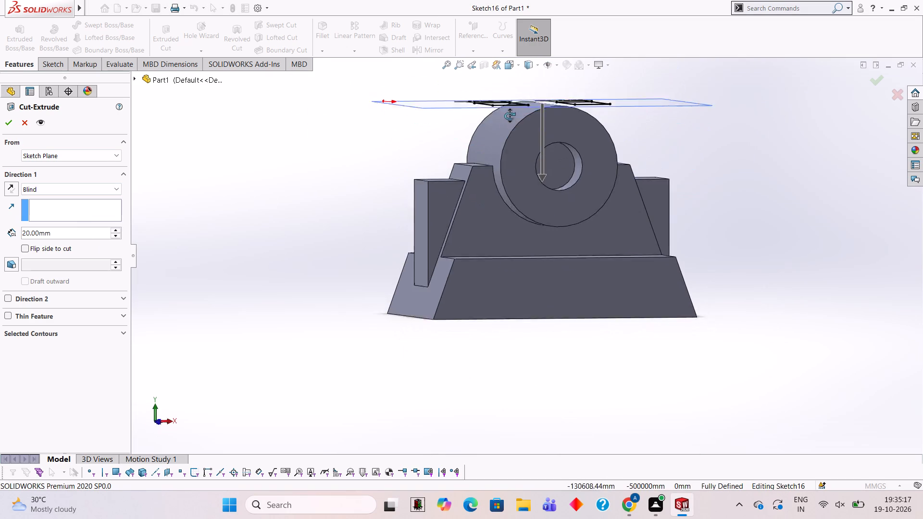
{"action": "middle_click_drag", "start_coordinate": [510, 116], "coordinate": [498, 124]}
{"action": "scroll", "coordinate": [572, 129], "scroll_direction": "down", "scroll_amount": 4}
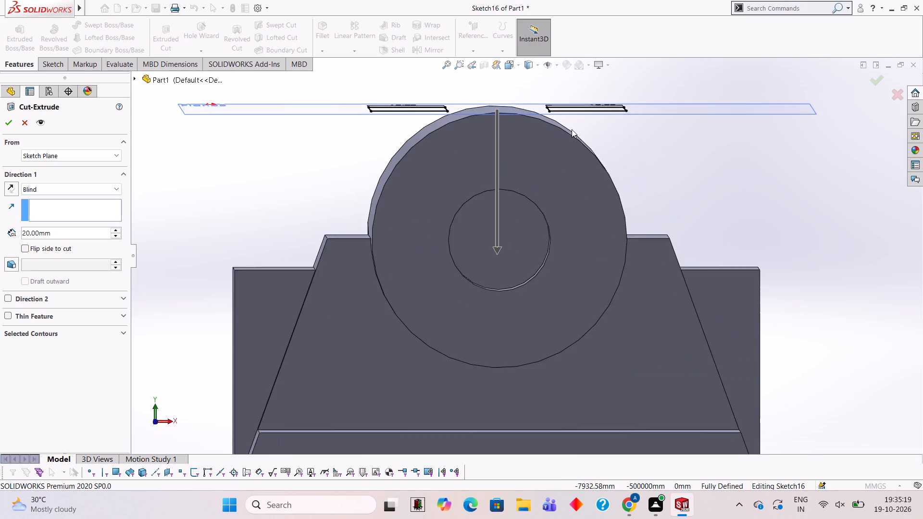
{"action": "scroll", "coordinate": [562, 129], "scroll_direction": "down", "scroll_amount": 2}
{"action": "middle_click_drag", "start_coordinate": [532, 174], "coordinate": [545, 205]}
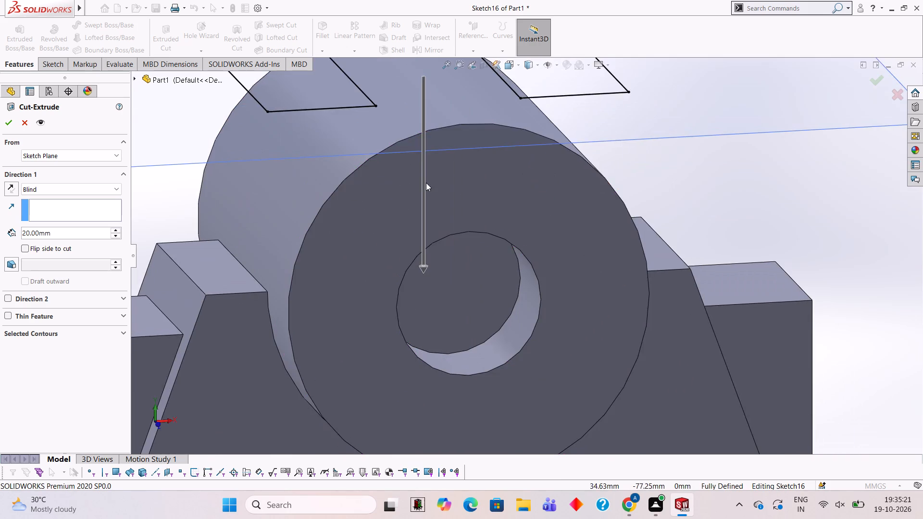
{"action": "scroll", "coordinate": [426, 180], "scroll_direction": "up", "scroll_amount": 3}
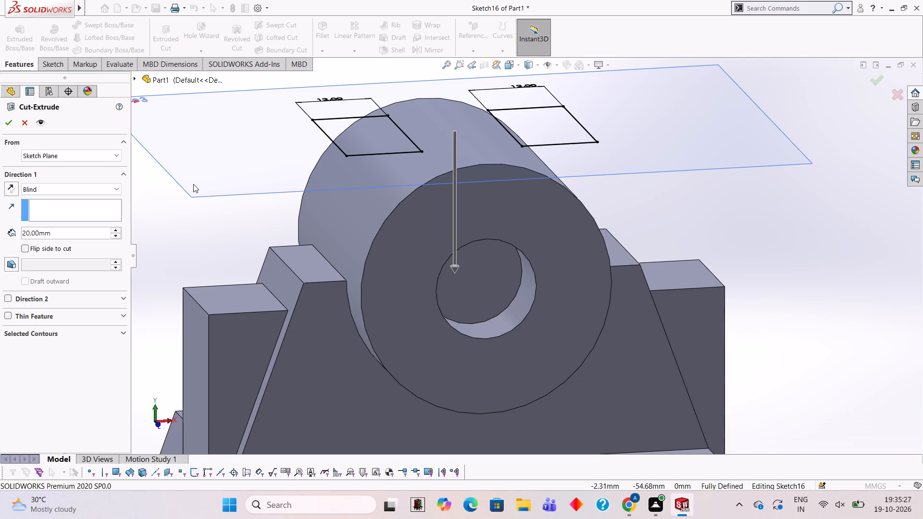
{"action": "scroll", "coordinate": [529, 247], "scroll_direction": "up", "scroll_amount": 3}
{"action": "scroll", "coordinate": [491, 201], "scroll_direction": "down", "scroll_amount": 2}
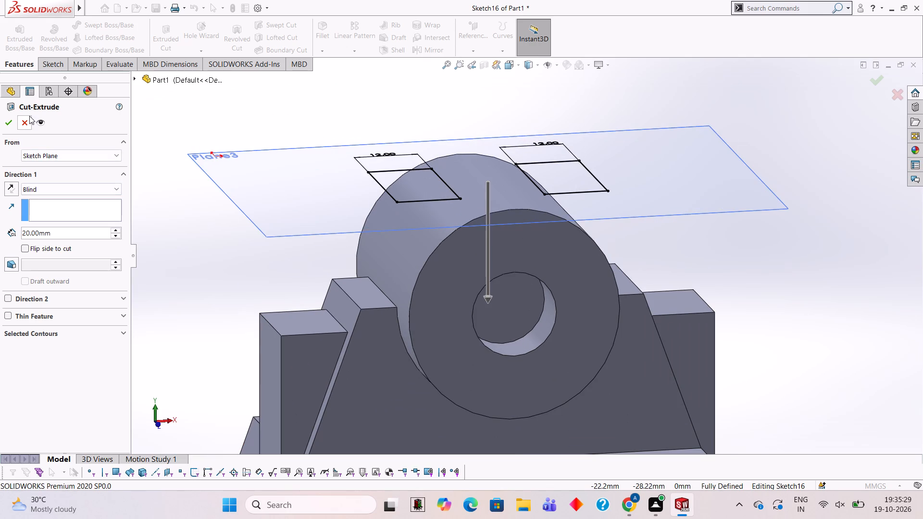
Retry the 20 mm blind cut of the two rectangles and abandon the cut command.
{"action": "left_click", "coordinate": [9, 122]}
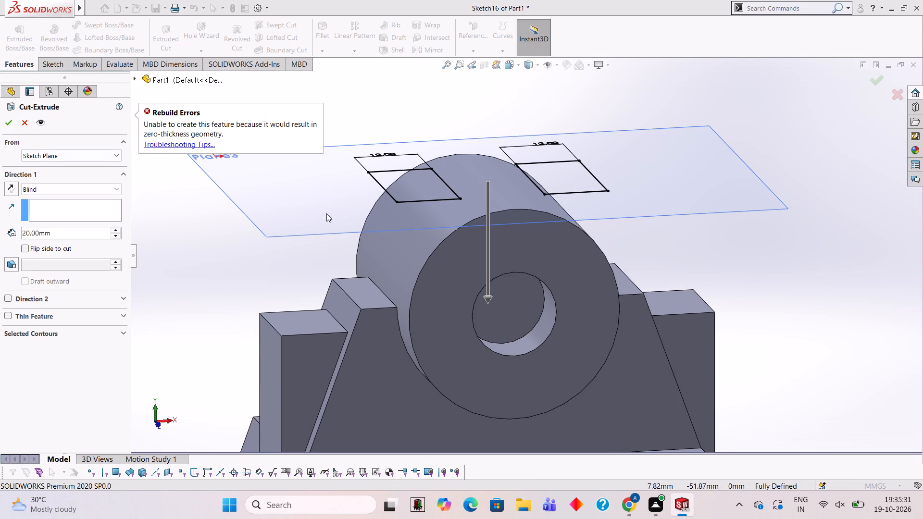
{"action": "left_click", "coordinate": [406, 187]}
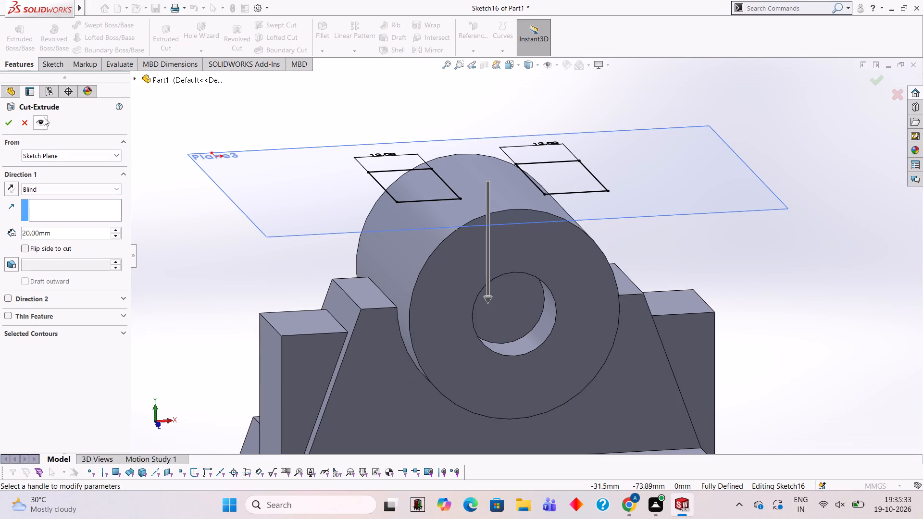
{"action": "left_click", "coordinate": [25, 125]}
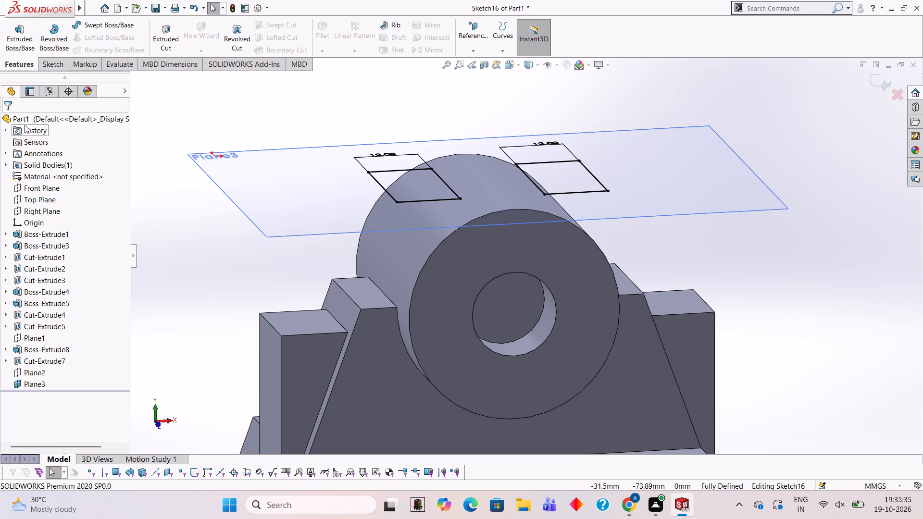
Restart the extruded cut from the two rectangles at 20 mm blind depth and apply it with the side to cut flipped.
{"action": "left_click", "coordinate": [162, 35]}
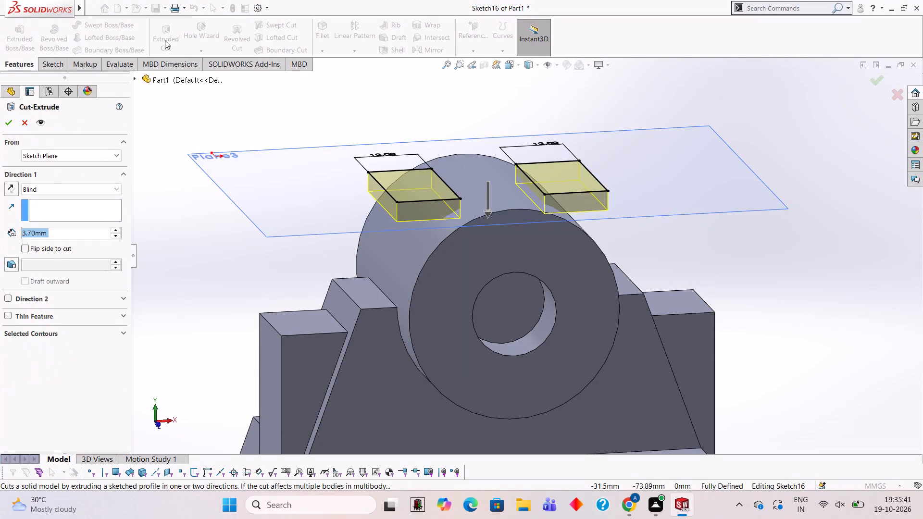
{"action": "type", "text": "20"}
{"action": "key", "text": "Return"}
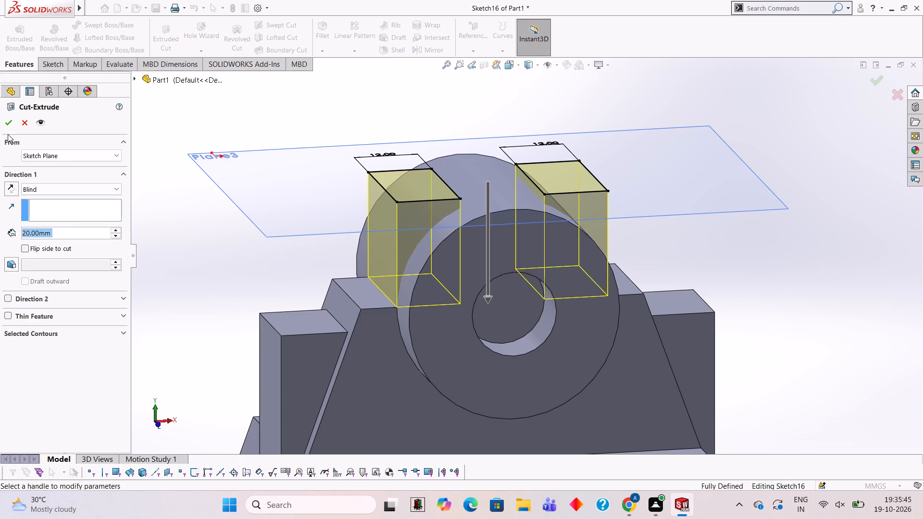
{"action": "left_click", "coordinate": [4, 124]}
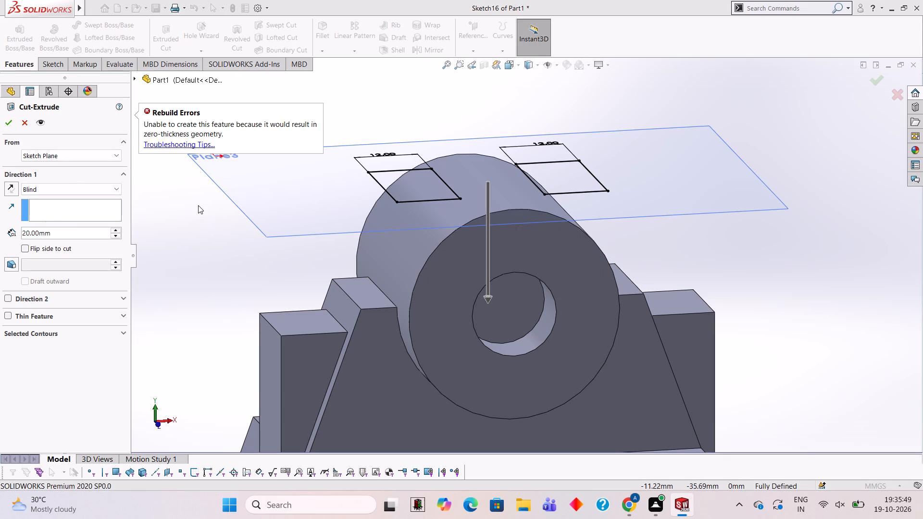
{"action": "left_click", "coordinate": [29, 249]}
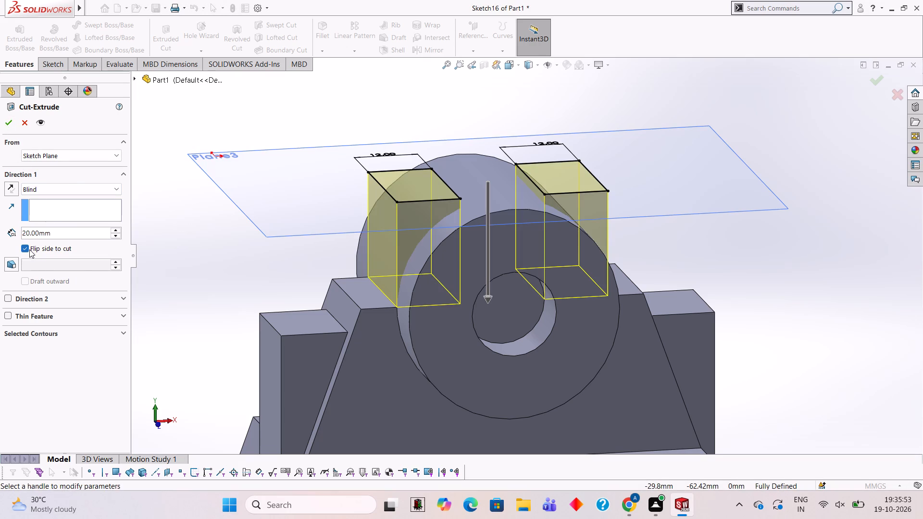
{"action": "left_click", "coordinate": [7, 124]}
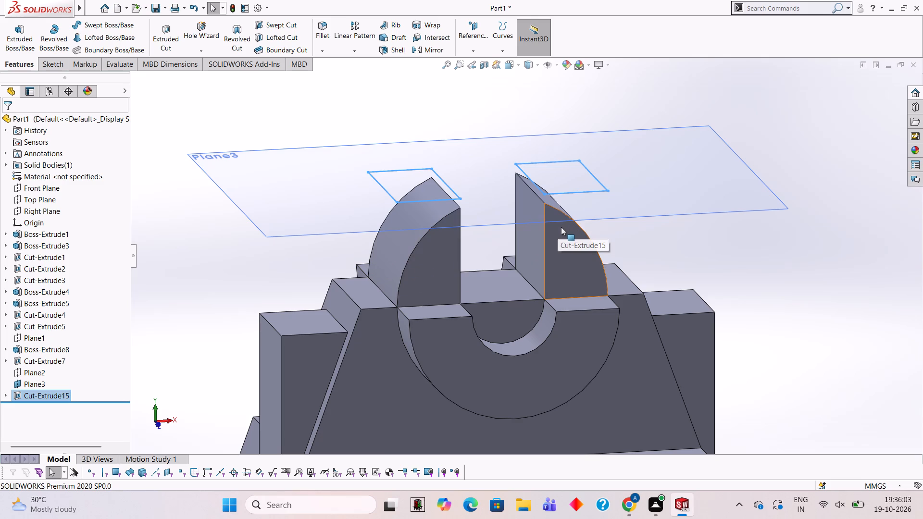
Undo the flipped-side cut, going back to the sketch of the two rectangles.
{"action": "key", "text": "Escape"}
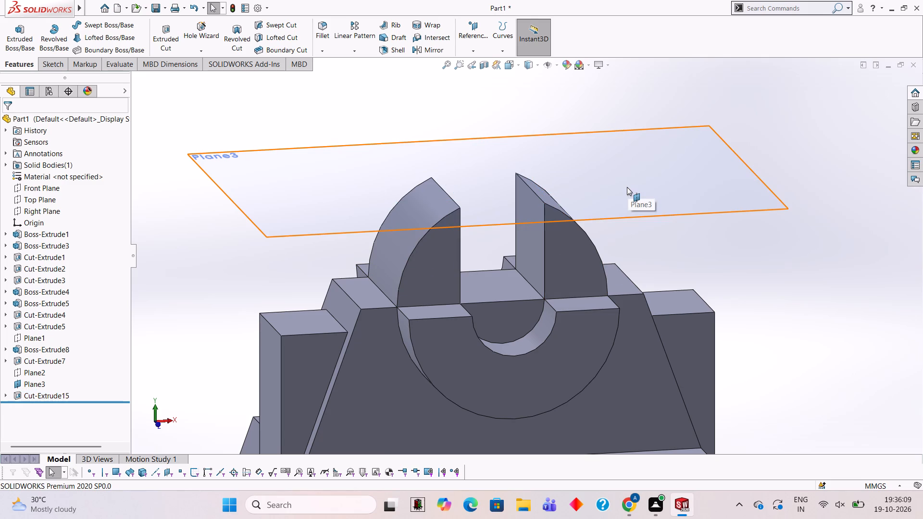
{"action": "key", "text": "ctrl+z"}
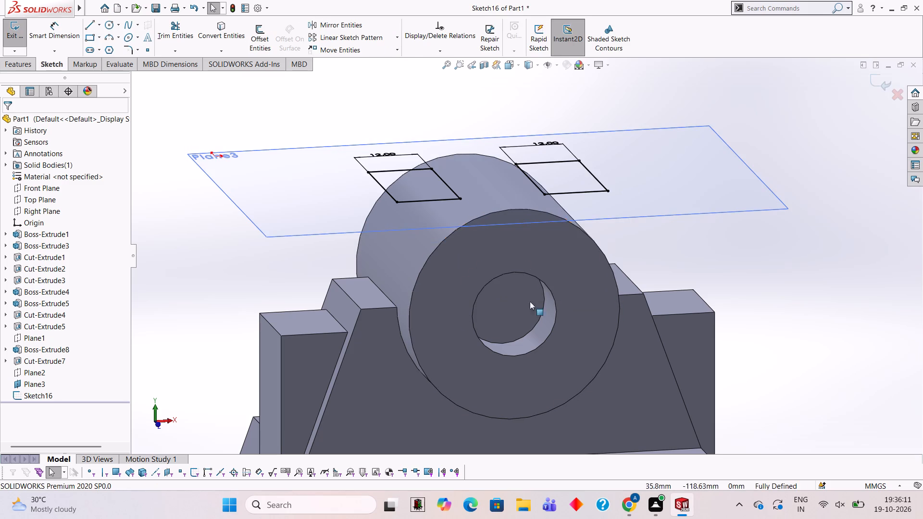
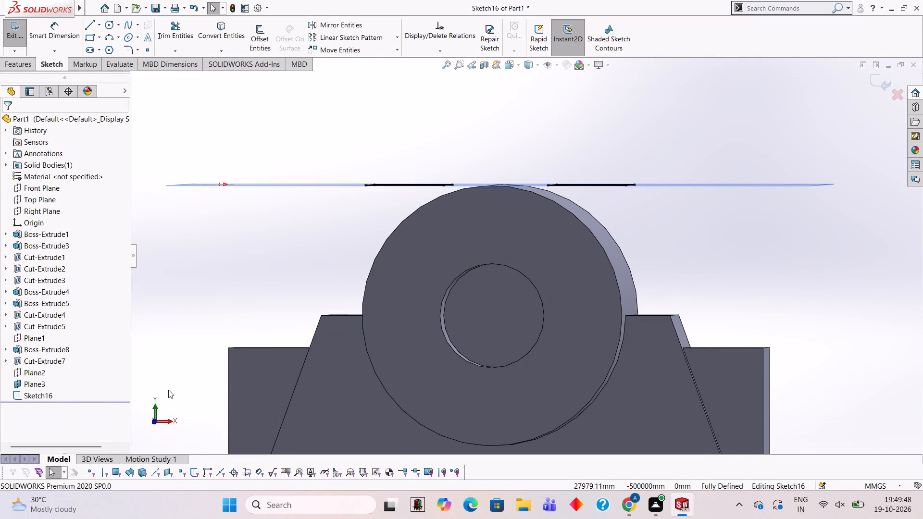
Rename the 70 mm offset plane as 4.
{"action": "left_click", "coordinate": [33, 381]}
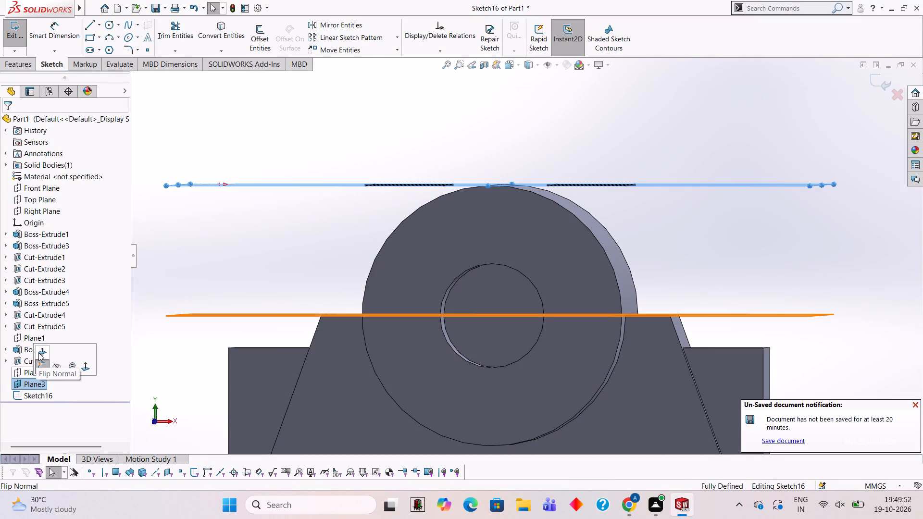
{"action": "left_click", "coordinate": [84, 369]}
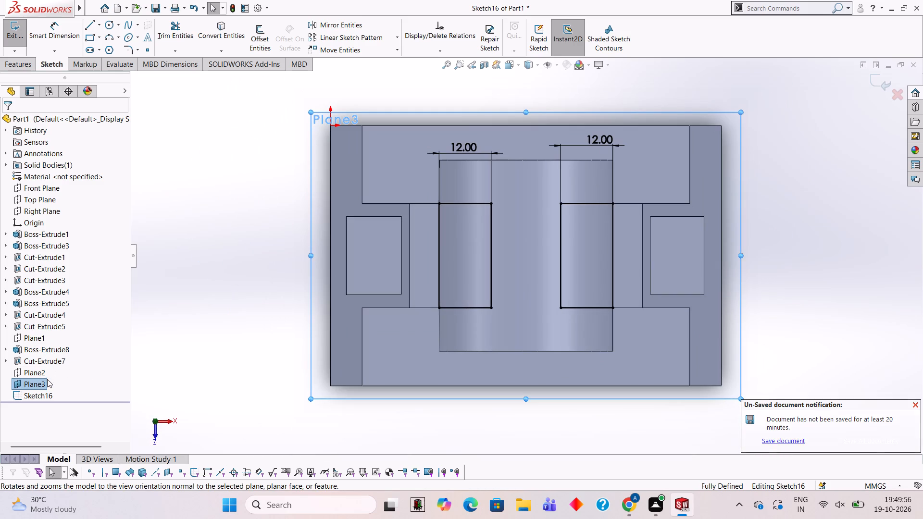
{"action": "left_click", "coordinate": [44, 382]}
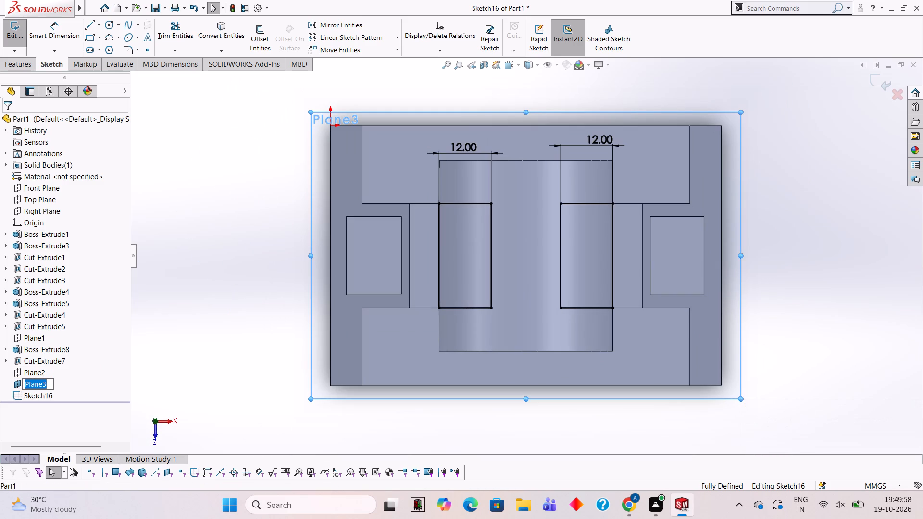
{"action": "key", "text": "BackSpace"}
{"action": "key", "text": "BackSpace"}
{"action": "key", "text": "4"}
{"action": "key", "text": "Return"}
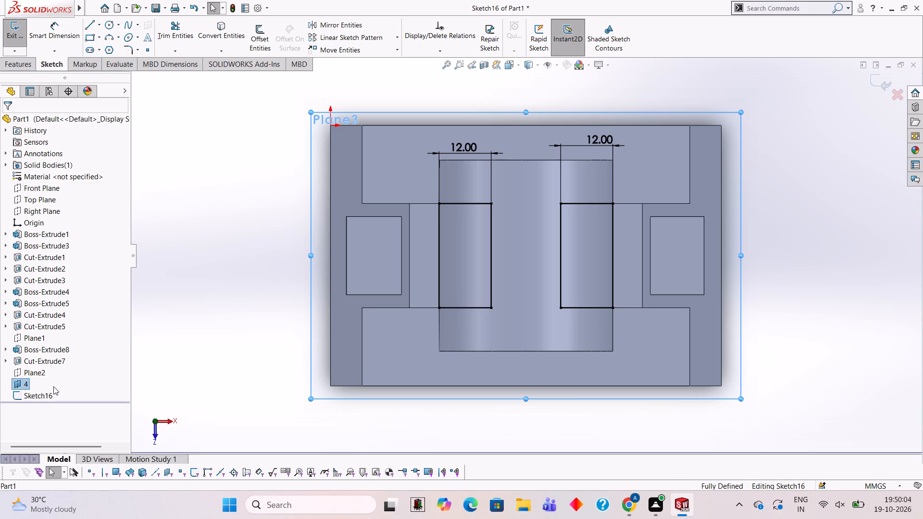
{"action": "scroll", "coordinate": [53, 386], "scroll_direction": "up", "scroll_amount": 1}
{"action": "key", "text": "Escape"}
Undo the dimensions and lines of both 12 by 24 mm rectangles, back to before their sketch was started.
{"action": "key", "text": "ctrl+z"}
{"action": "key", "text": "ctrl+z"}
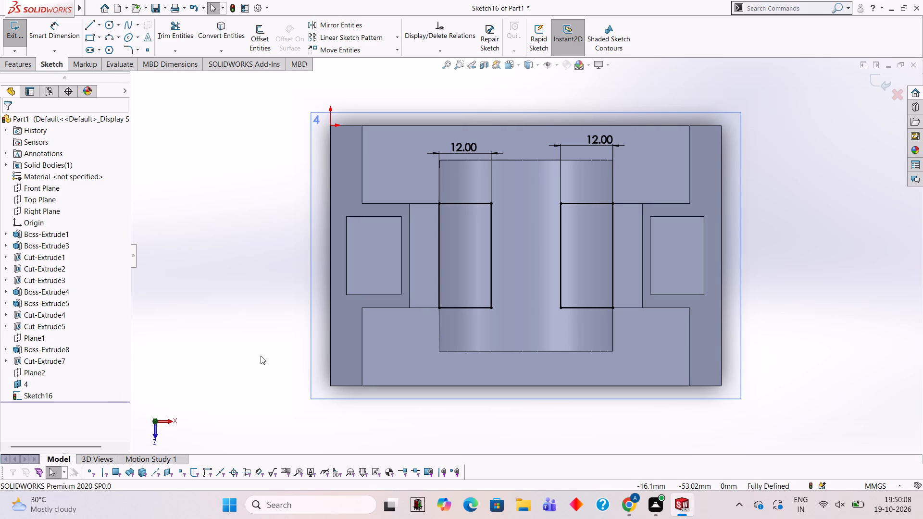
{"action": "key", "text": "ctrl+z"}
{"action": "key", "text": "ctrl+z"}
{"action": "key", "text": "ctrl+z"}
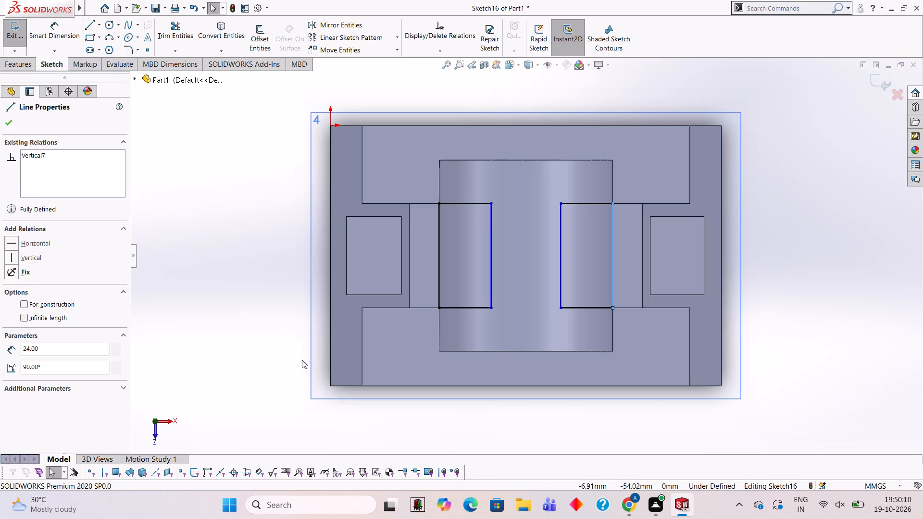
{"action": "key", "text": "ctrl+z"}
{"action": "key", "text": "ctrl+z"}
{"action": "key", "text": "ctrl+z"}
{"action": "key", "text": "ctrl+z"}
{"action": "key", "text": "ctrl+z"}
{"action": "key", "text": "ctrl+z"}
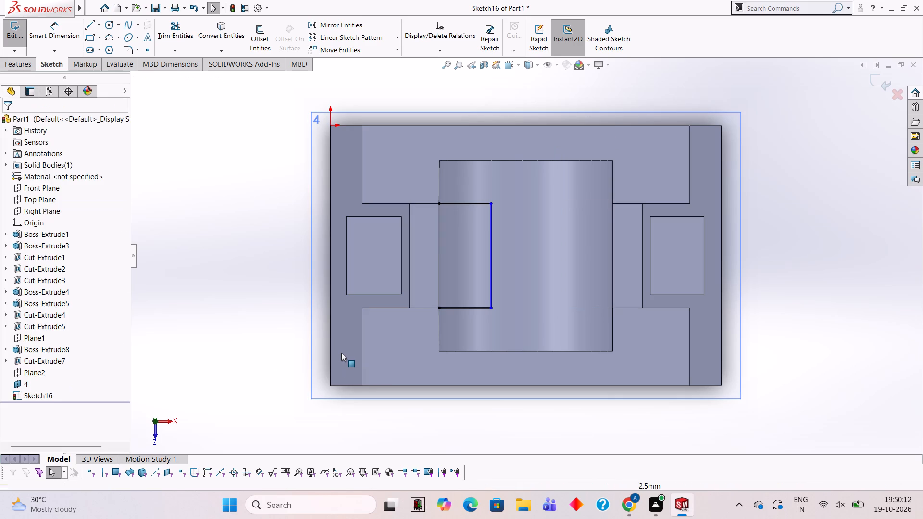
{"action": "key", "text": "ctrl+z"}
{"action": "key", "text": "ctrl+z"}
{"action": "key", "text": "ctrl+z"}
{"action": "key", "text": "ctrl+z"}
{"action": "key", "text": "ctrl+z"}
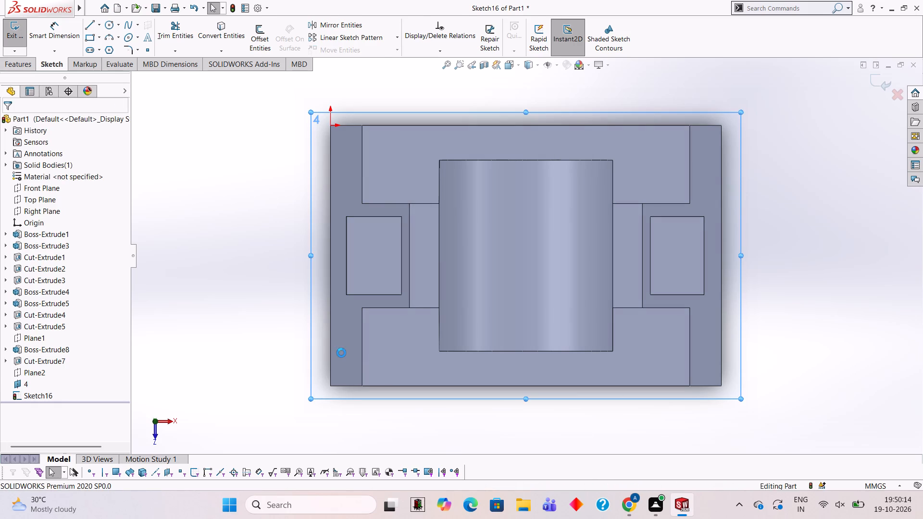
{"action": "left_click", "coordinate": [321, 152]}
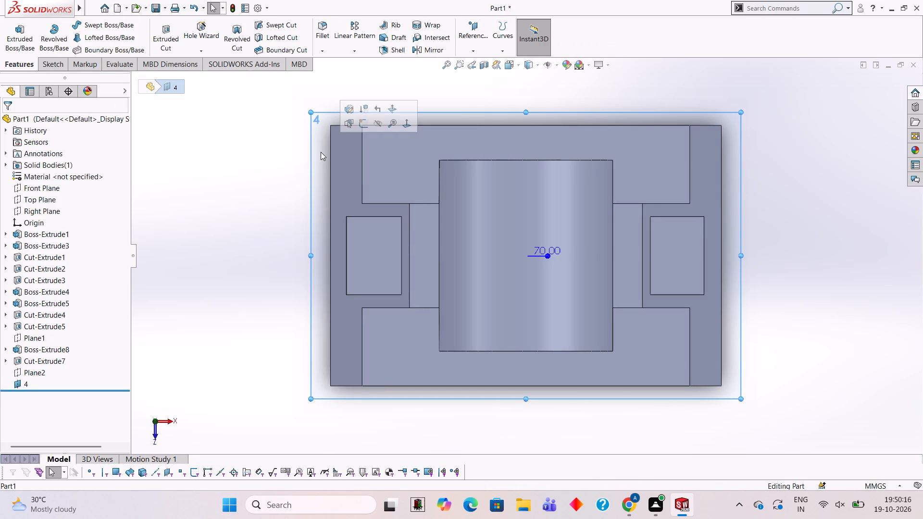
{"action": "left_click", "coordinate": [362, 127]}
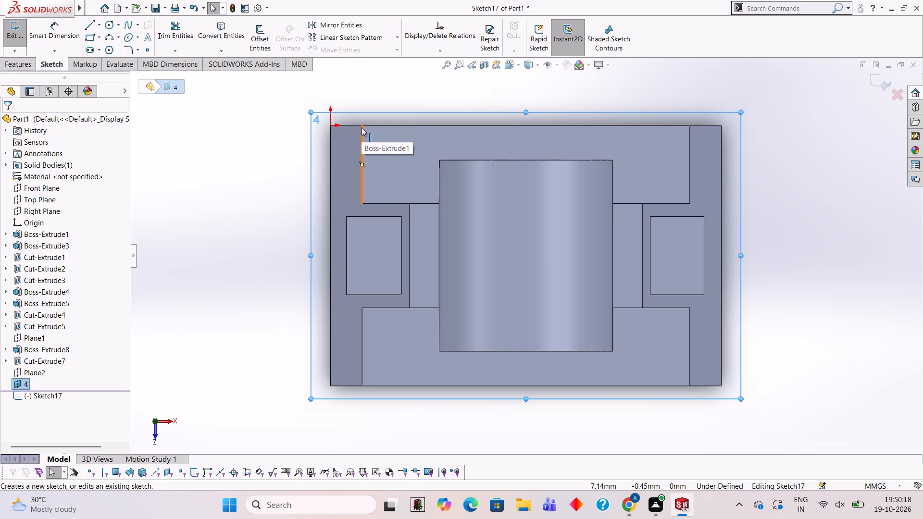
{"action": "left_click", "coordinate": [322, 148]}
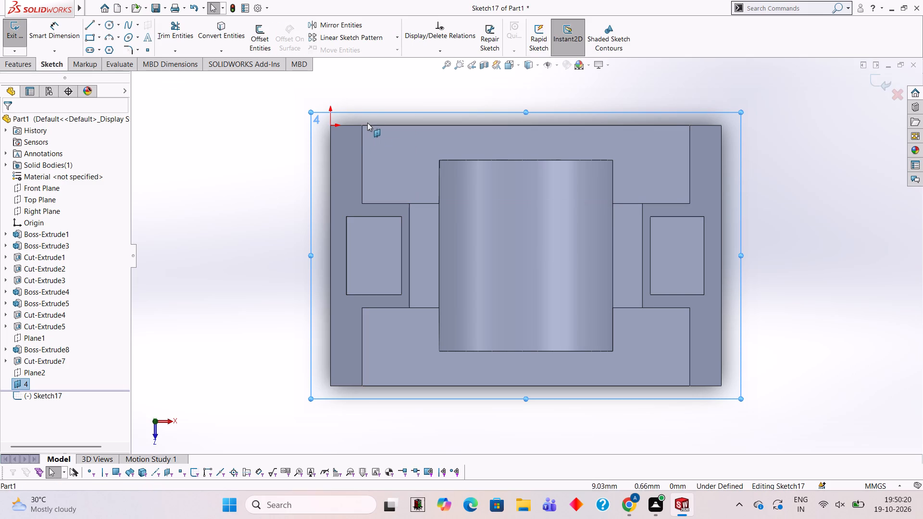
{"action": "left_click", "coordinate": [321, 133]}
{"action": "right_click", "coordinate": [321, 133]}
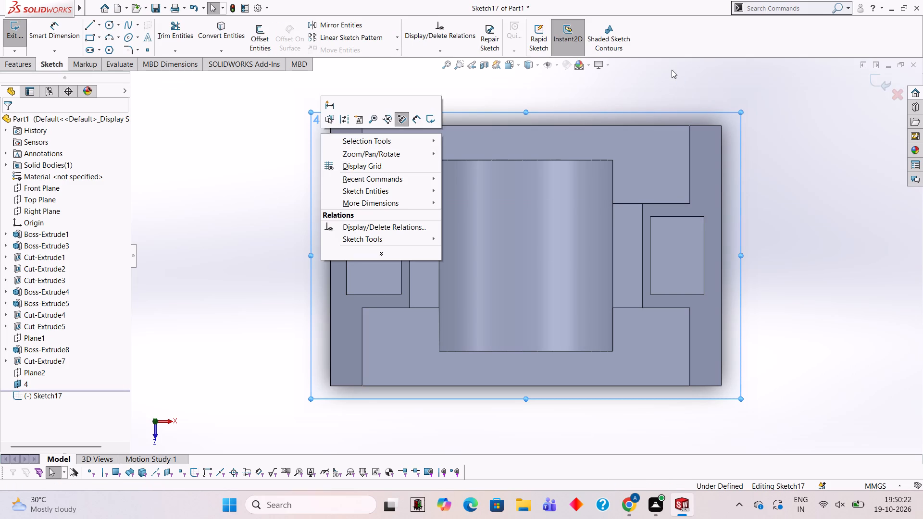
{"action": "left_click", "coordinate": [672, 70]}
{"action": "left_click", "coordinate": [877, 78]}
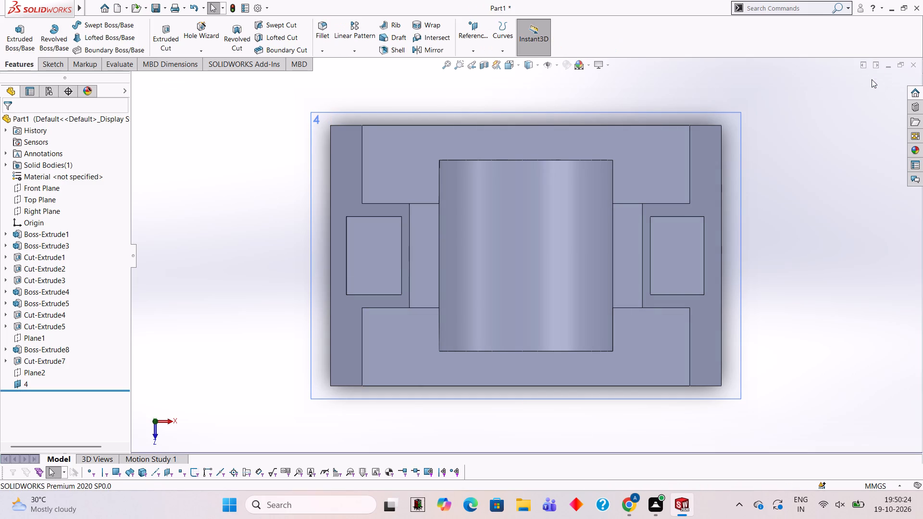
Hide offset plane 4.
{"action": "left_click", "coordinate": [319, 137]}
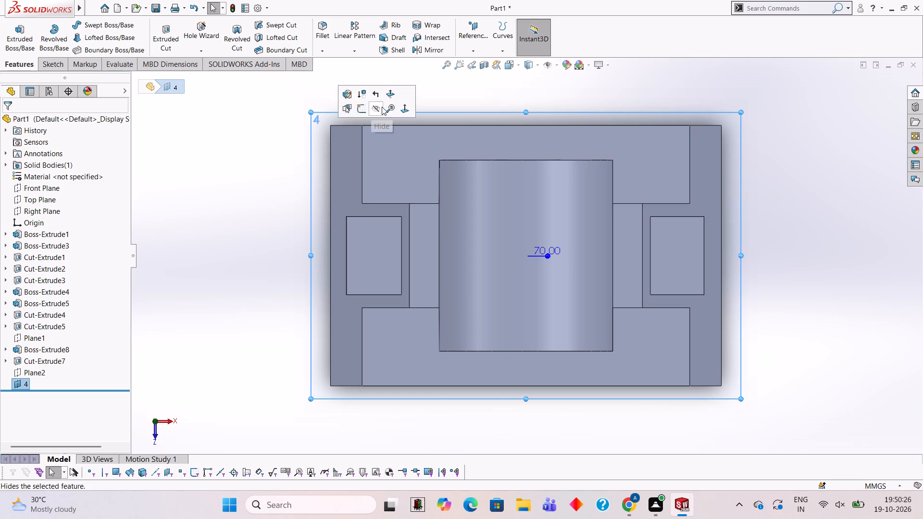
{"action": "left_click", "coordinate": [375, 107]}
Create a reference plane offset 65 mm from the Top Plane, cutting through the upper part of the cylinder.
{"action": "middle_click_drag", "start_coordinate": [533, 234], "coordinate": [526, 169]}
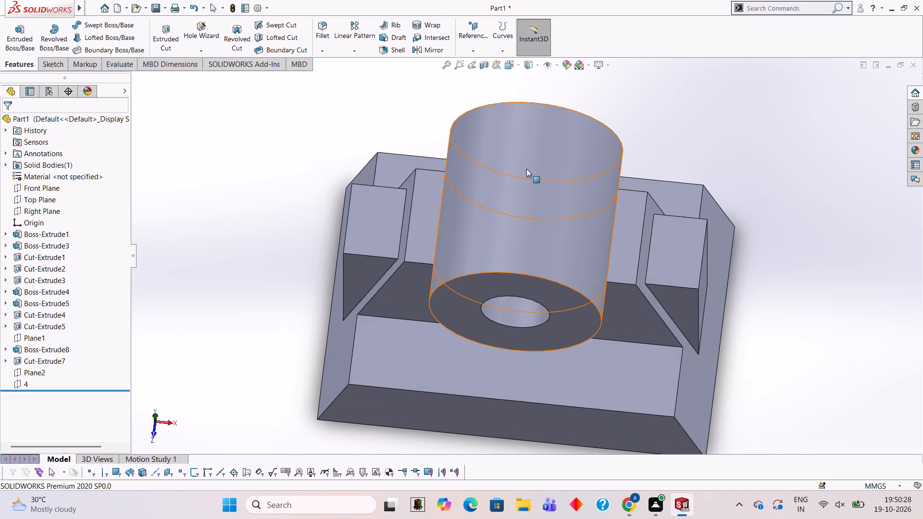
{"action": "middle_click_drag", "start_coordinate": [567, 273], "coordinate": [563, 124]}
{"action": "scroll", "coordinate": [567, 213], "scroll_direction": "up", "scroll_amount": 2}
{"action": "scroll", "coordinate": [581, 194], "scroll_direction": "down", "scroll_amount": 1}
{"action": "middle_click_drag", "start_coordinate": [581, 195], "coordinate": [607, 186]}
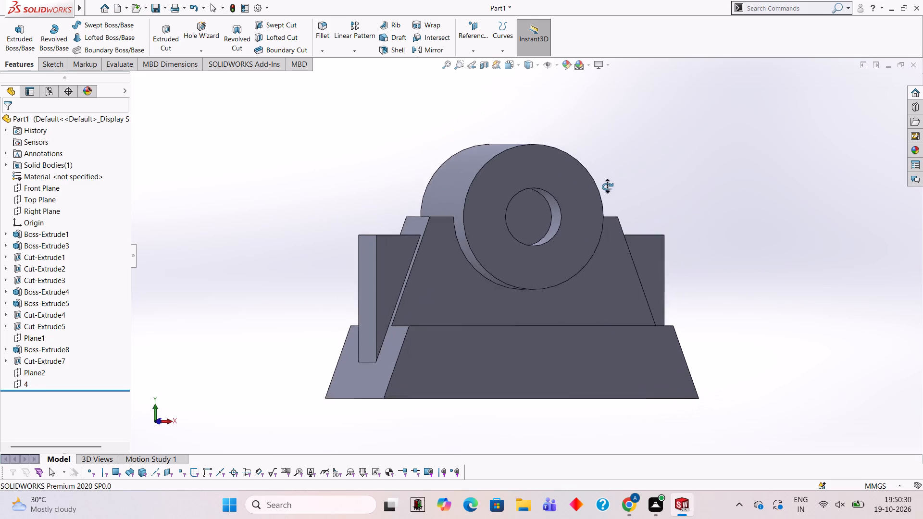
{"action": "middle_click_drag", "start_coordinate": [607, 186], "coordinate": [588, 190]}
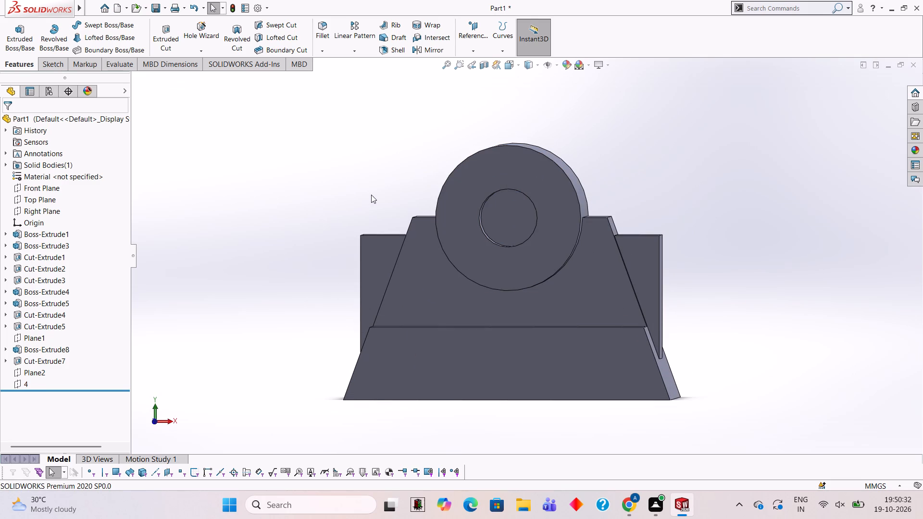
{"action": "middle_click_drag", "start_coordinate": [397, 165], "coordinate": [425, 173]}
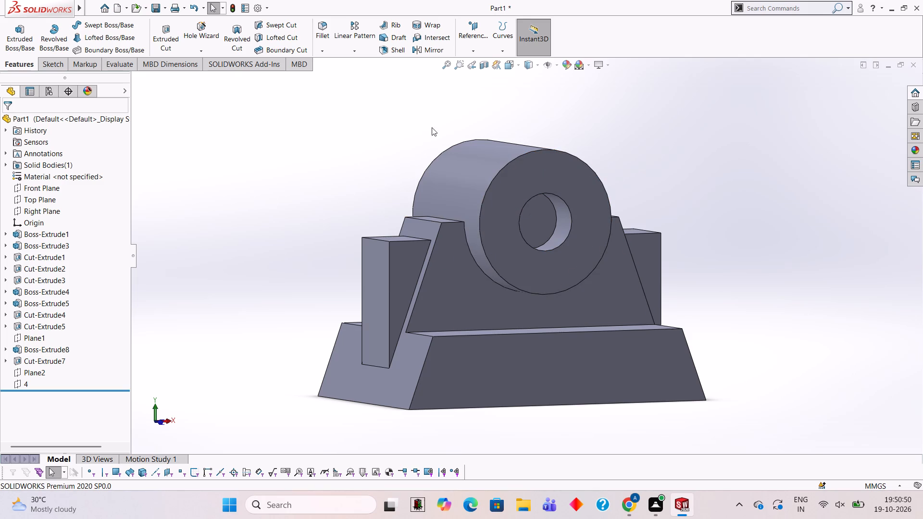
{"action": "left_click", "coordinate": [474, 49]}
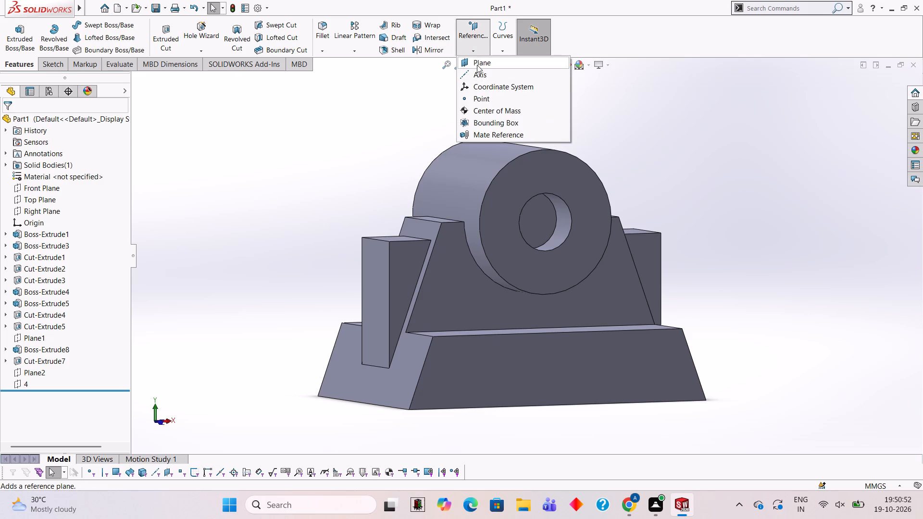
{"action": "left_click", "coordinate": [477, 65]}
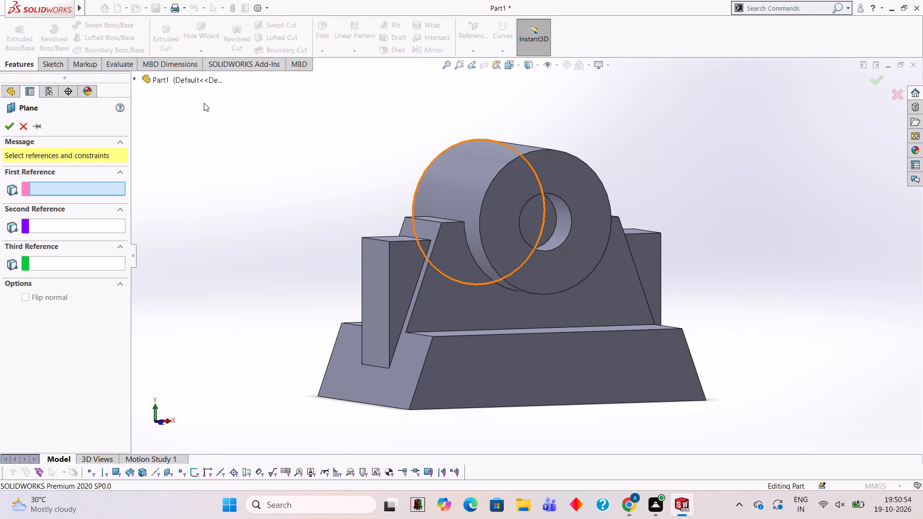
{"action": "left_click", "coordinate": [197, 84]}
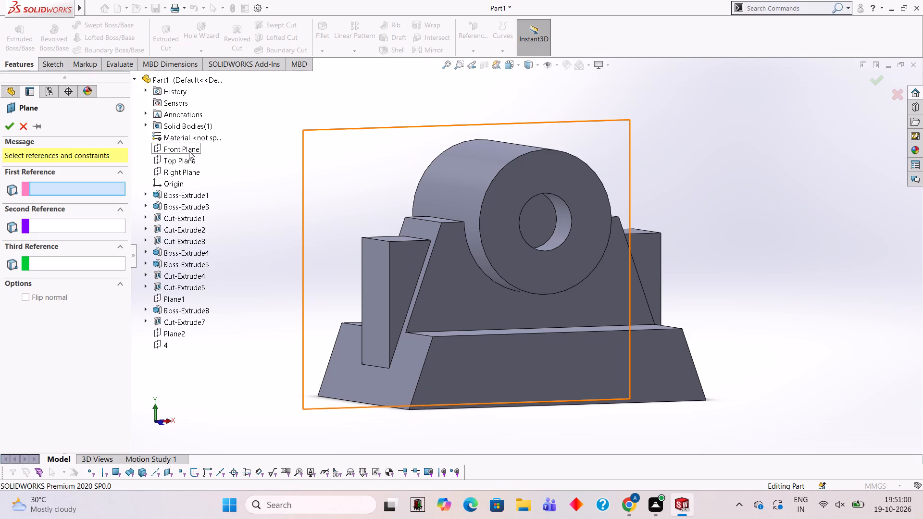
{"action": "left_click", "coordinate": [189, 157]}
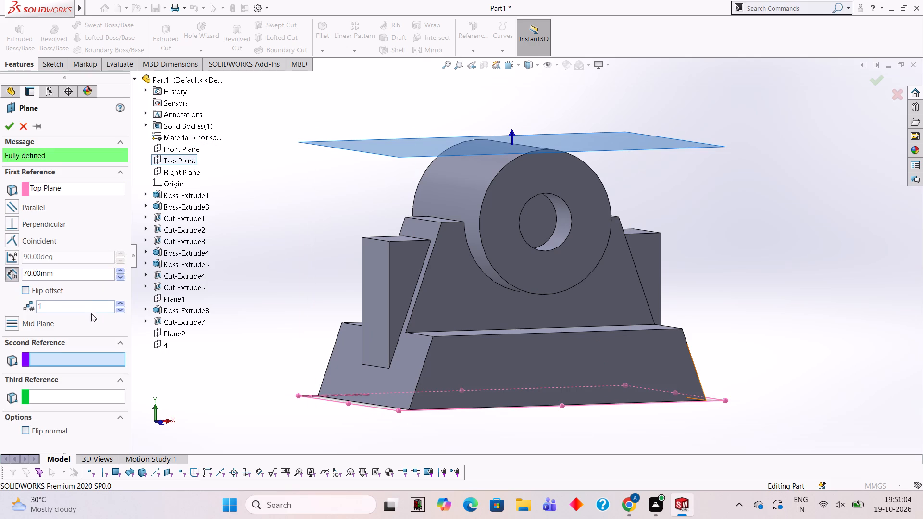
{"action": "left_click", "coordinate": [74, 268]}
{"action": "key", "text": "BackSpace"}
{"action": "key", "text": "BackSpace"}
{"action": "key", "text": "BackSpace"}
{"action": "key", "text": "BackSpace"}
{"action": "key", "text": "BackSpace"}
{"action": "key", "text": "BackSpace"}
{"action": "key", "text": "BackSpace"}
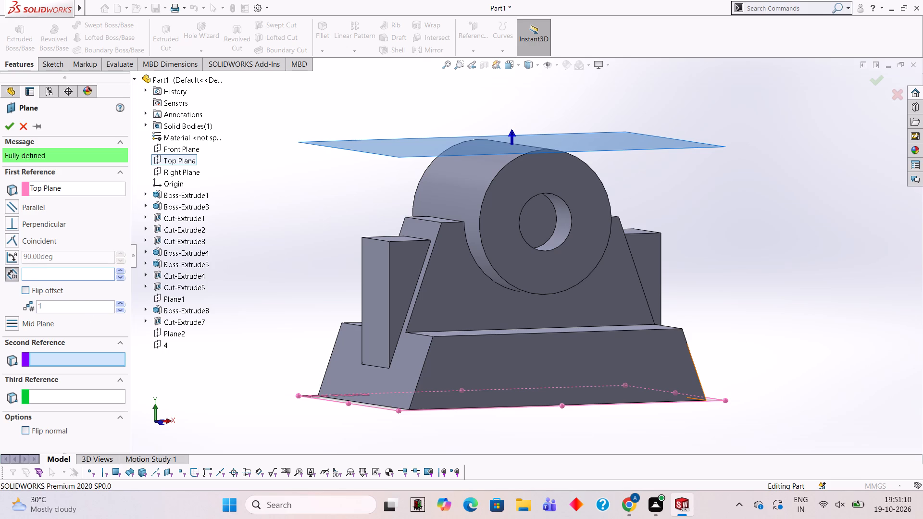
{"action": "type", "text": "65"}
{"action": "key", "text": "Return"}
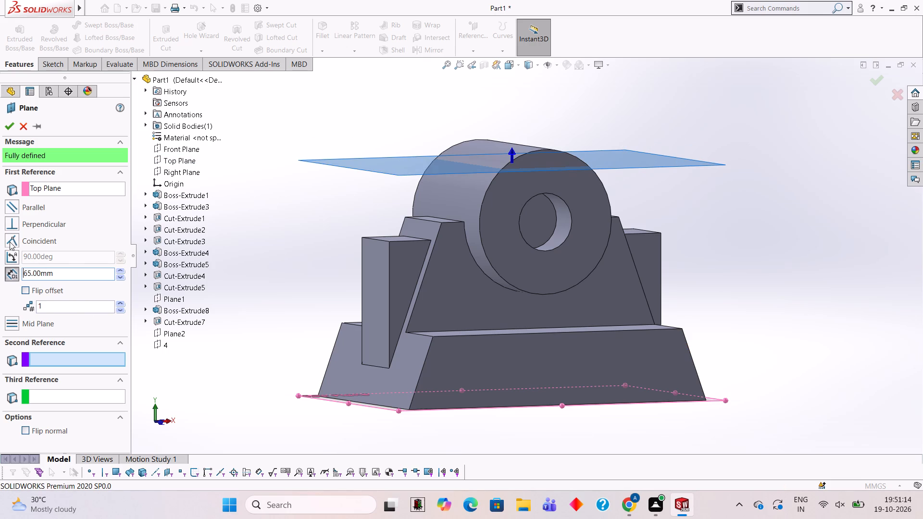
{"action": "left_click", "coordinate": [13, 126]}
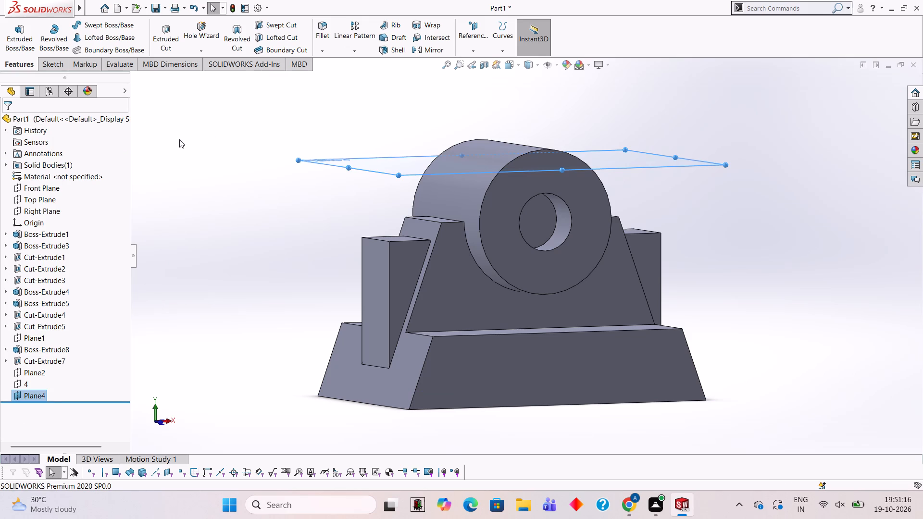
{"action": "left_click", "coordinate": [179, 139]}
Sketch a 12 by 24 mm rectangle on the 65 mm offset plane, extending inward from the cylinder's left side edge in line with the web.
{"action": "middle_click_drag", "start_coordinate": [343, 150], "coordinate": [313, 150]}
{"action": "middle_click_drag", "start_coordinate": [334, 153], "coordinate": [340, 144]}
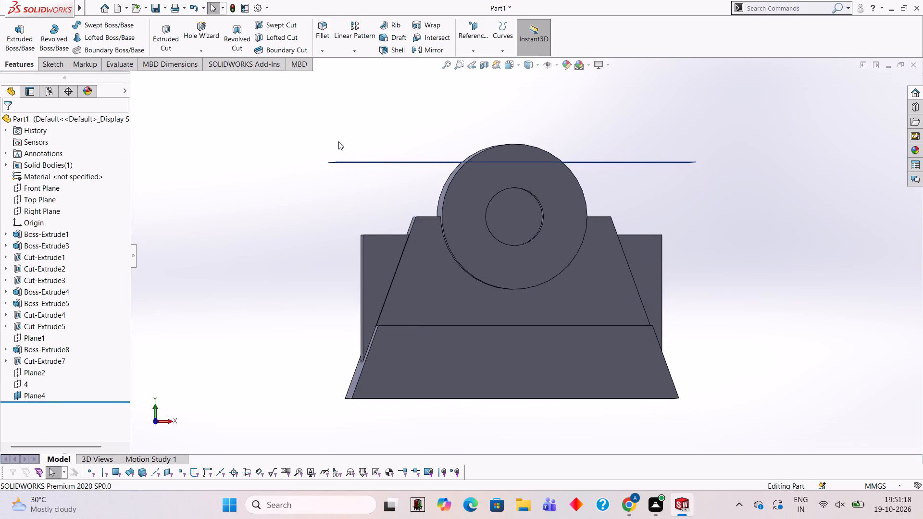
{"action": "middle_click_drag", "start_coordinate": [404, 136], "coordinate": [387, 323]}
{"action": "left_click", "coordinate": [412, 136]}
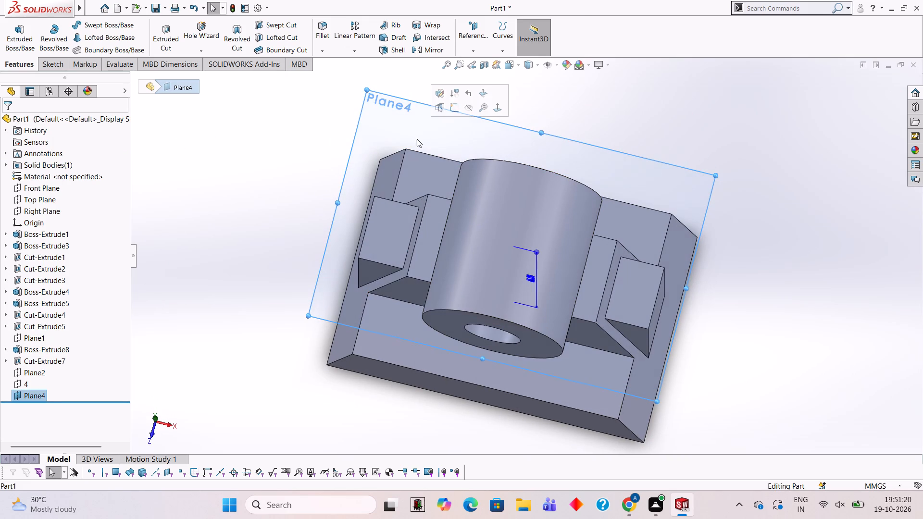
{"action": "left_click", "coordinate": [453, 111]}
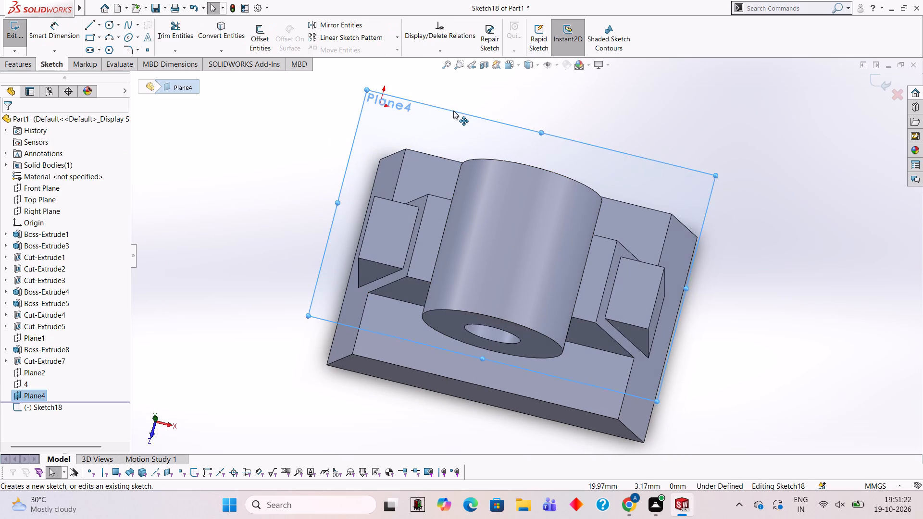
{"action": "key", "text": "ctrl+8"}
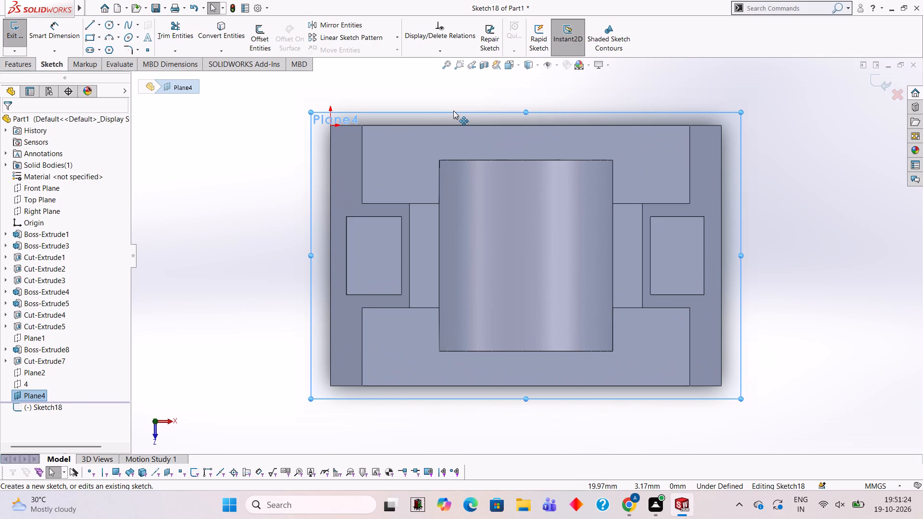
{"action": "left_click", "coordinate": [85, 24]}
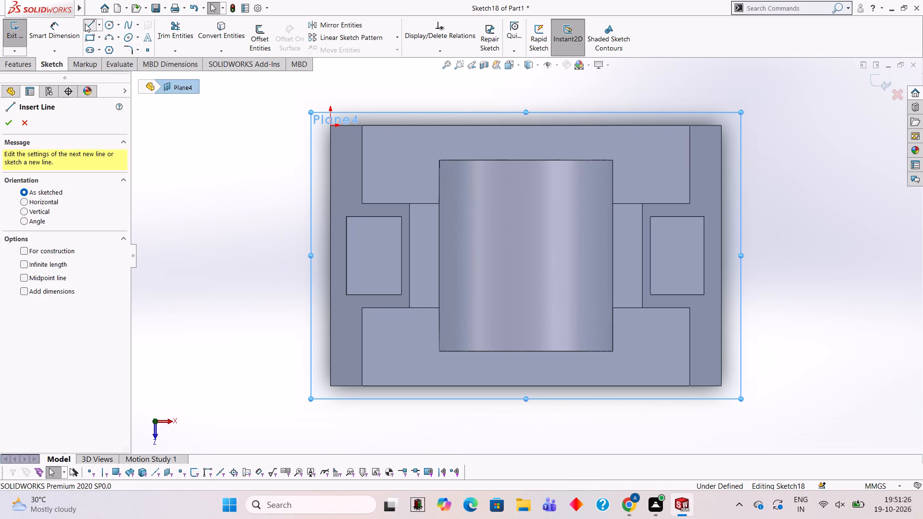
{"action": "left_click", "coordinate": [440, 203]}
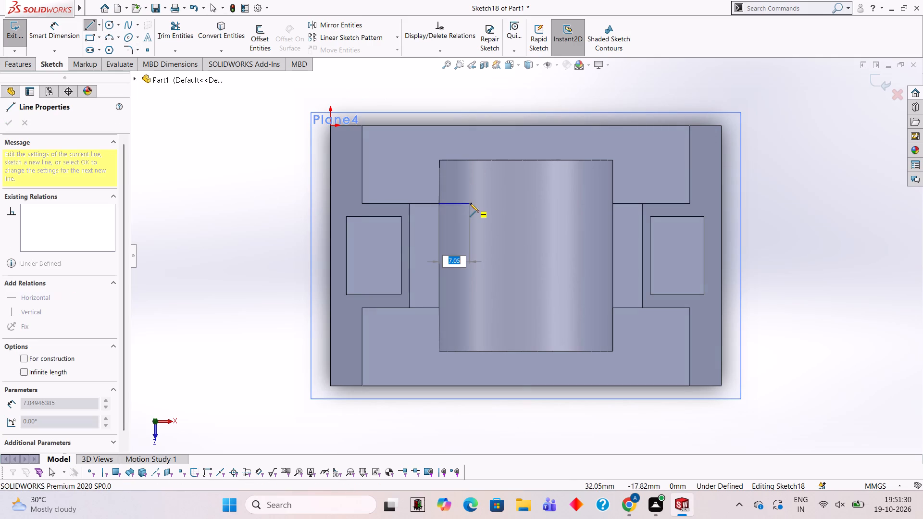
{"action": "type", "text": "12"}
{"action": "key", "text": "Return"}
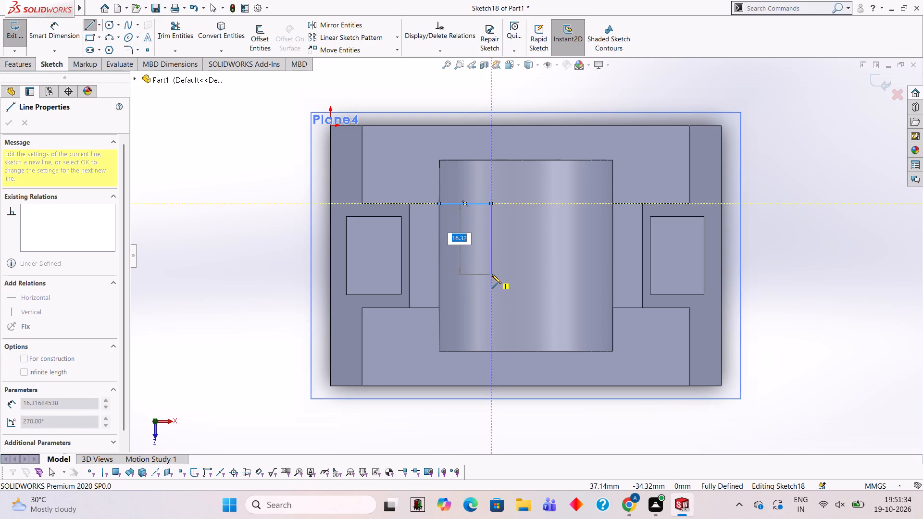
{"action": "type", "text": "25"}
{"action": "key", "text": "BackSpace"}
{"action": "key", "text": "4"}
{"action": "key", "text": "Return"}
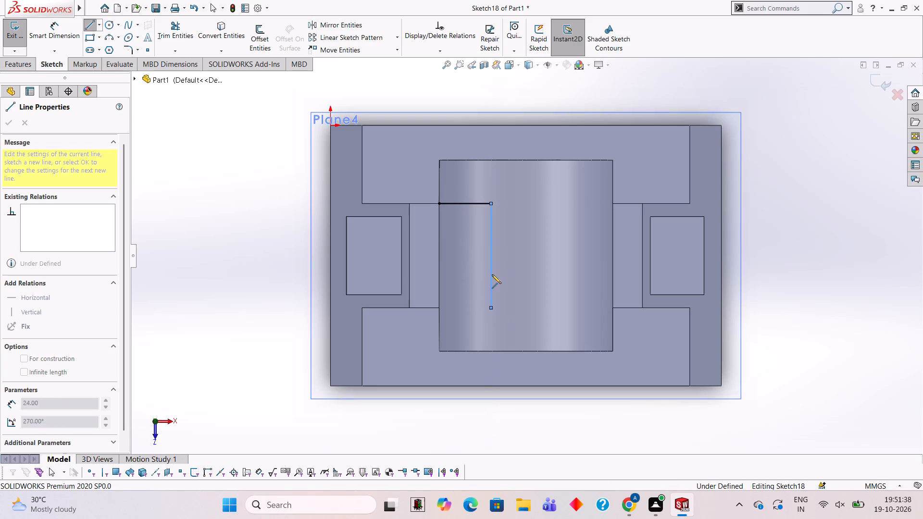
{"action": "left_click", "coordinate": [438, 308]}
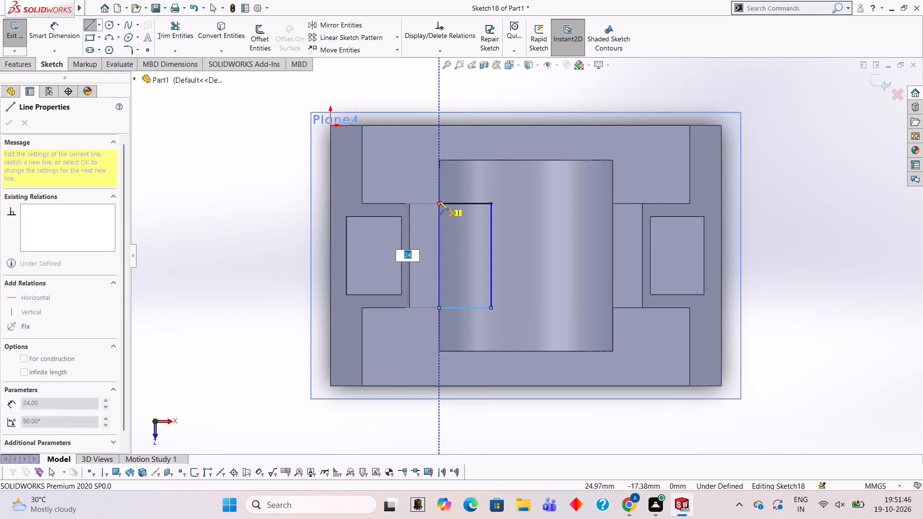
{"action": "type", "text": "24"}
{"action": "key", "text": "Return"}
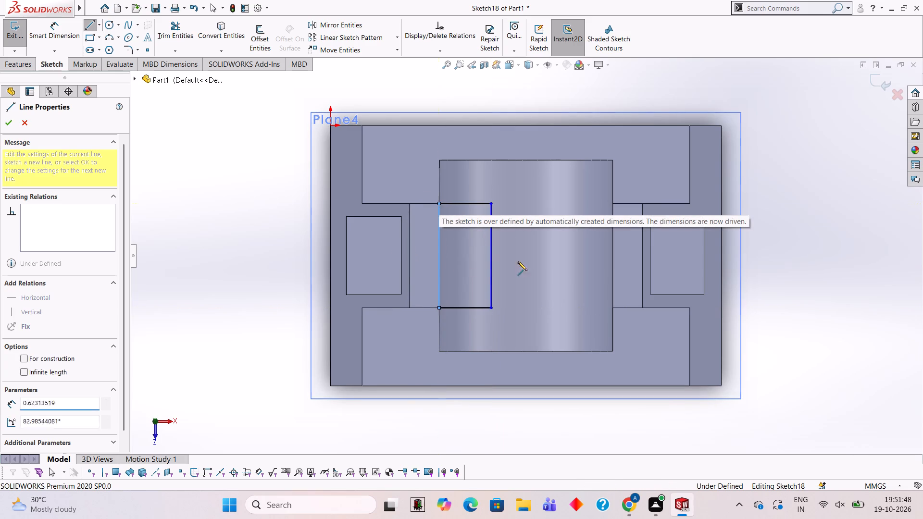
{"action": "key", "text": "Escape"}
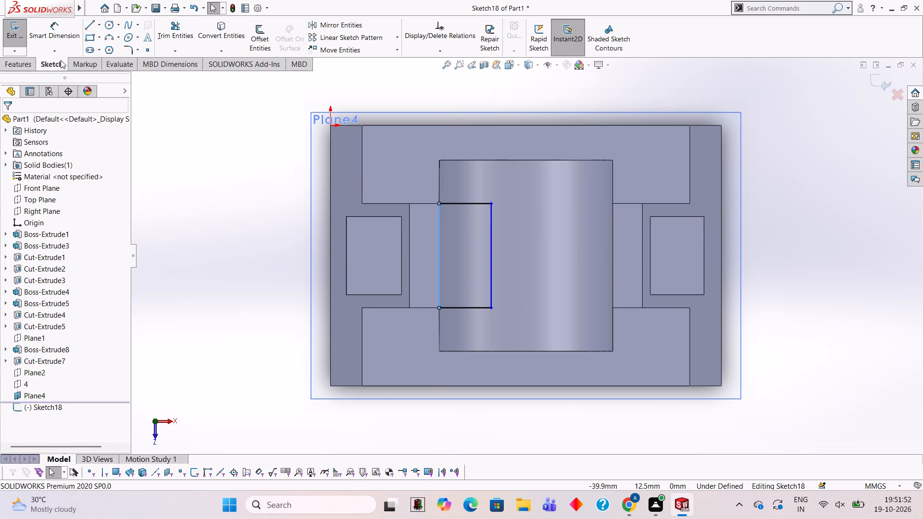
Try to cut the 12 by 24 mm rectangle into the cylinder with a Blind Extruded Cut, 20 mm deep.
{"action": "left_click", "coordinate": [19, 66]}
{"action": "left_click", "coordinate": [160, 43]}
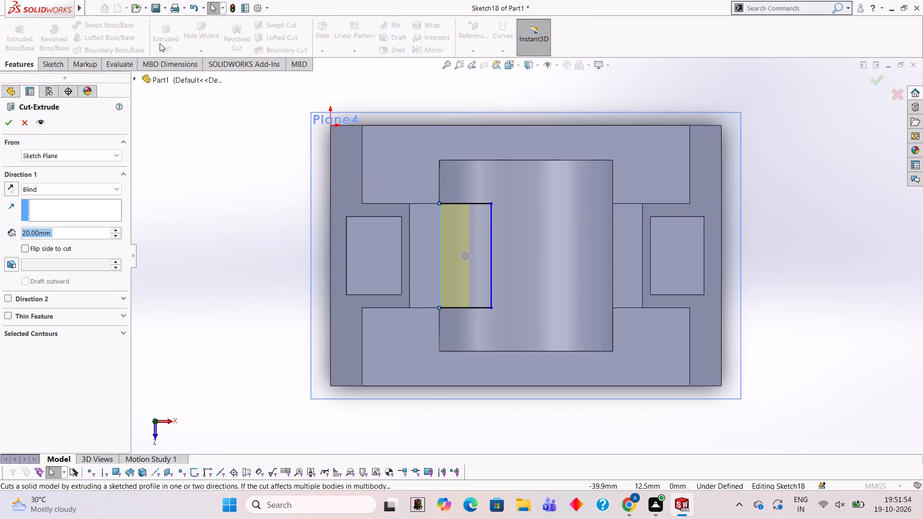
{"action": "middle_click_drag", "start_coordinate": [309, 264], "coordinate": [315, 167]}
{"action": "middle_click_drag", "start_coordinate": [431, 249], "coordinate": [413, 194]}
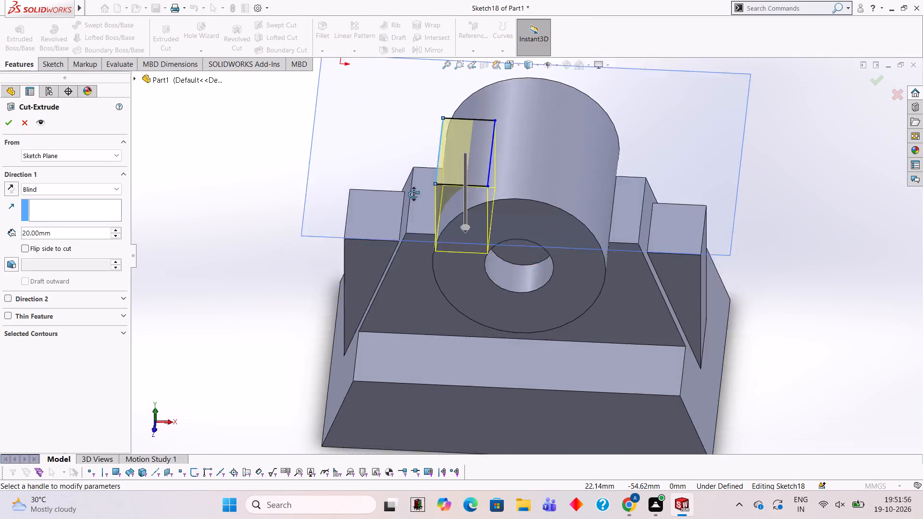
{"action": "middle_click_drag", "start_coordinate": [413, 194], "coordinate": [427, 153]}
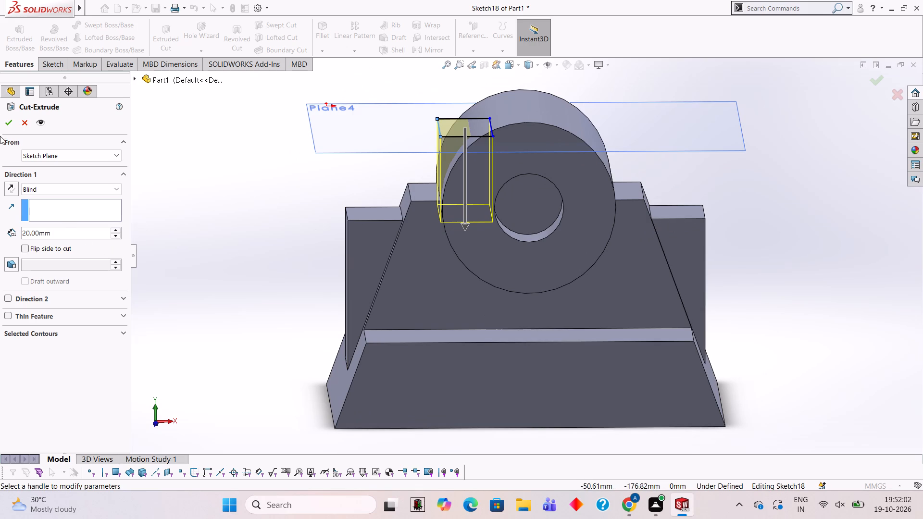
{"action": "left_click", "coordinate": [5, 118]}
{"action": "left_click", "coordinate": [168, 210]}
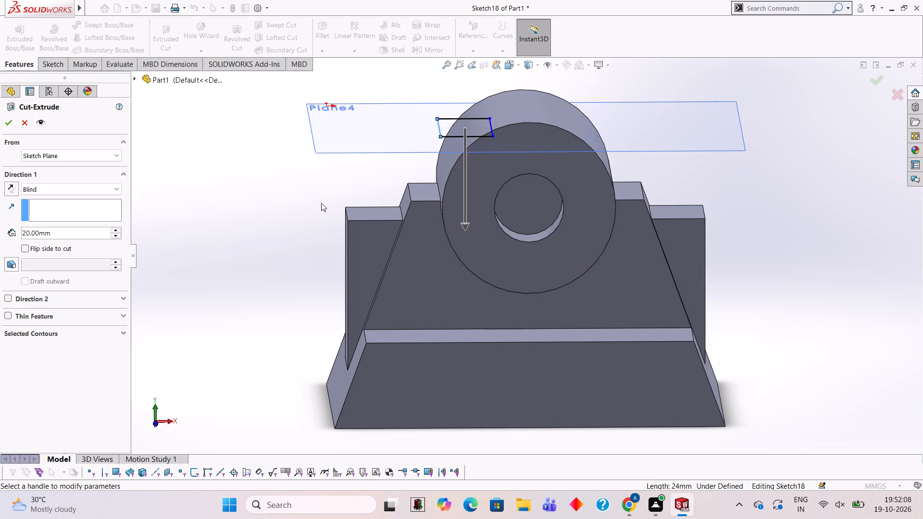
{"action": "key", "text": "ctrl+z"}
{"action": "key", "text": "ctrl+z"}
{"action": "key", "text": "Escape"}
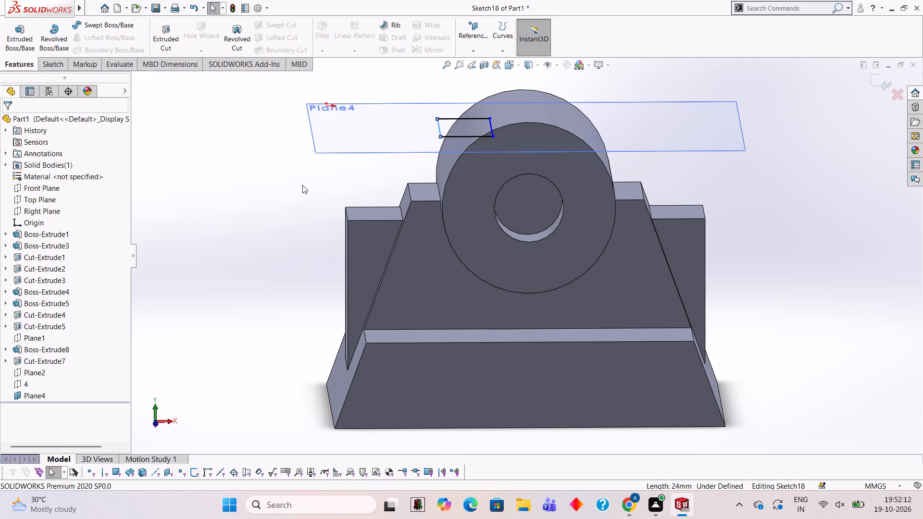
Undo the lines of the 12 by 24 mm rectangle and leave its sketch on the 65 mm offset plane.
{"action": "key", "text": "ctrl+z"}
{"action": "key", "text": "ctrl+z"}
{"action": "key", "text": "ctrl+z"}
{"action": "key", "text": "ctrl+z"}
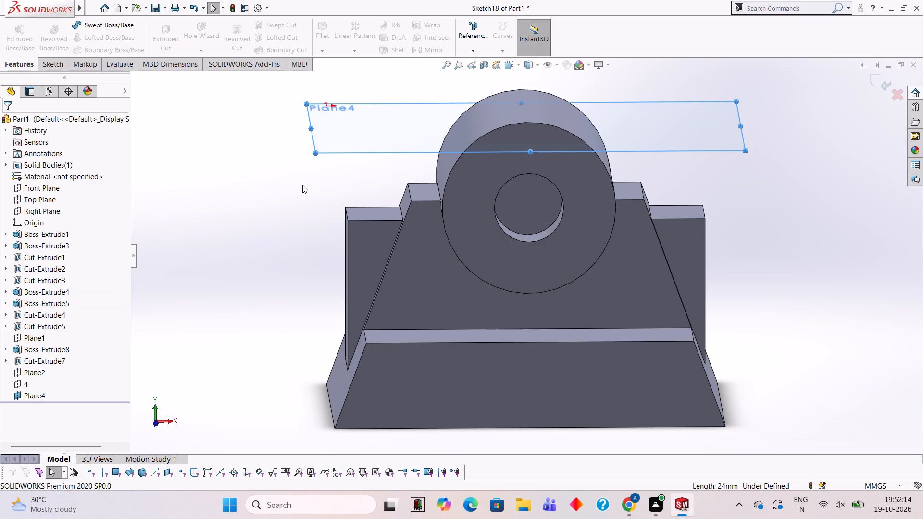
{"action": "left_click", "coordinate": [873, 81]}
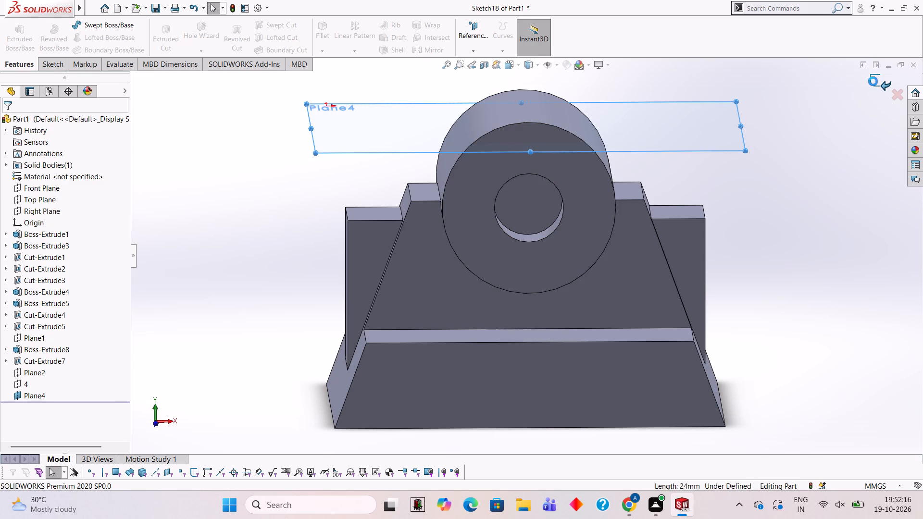
Hide the 65 mm offset plane.
{"action": "left_click", "coordinate": [726, 125]}
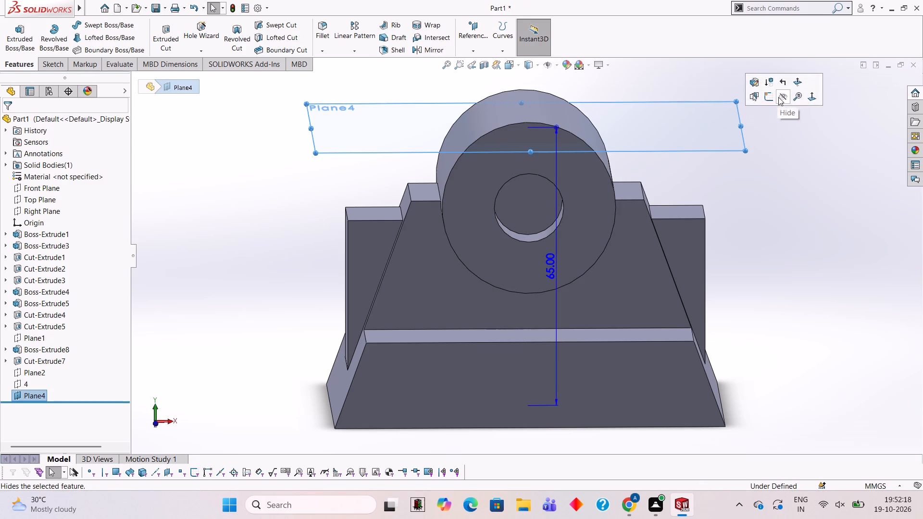
{"action": "left_click", "coordinate": [778, 97]}
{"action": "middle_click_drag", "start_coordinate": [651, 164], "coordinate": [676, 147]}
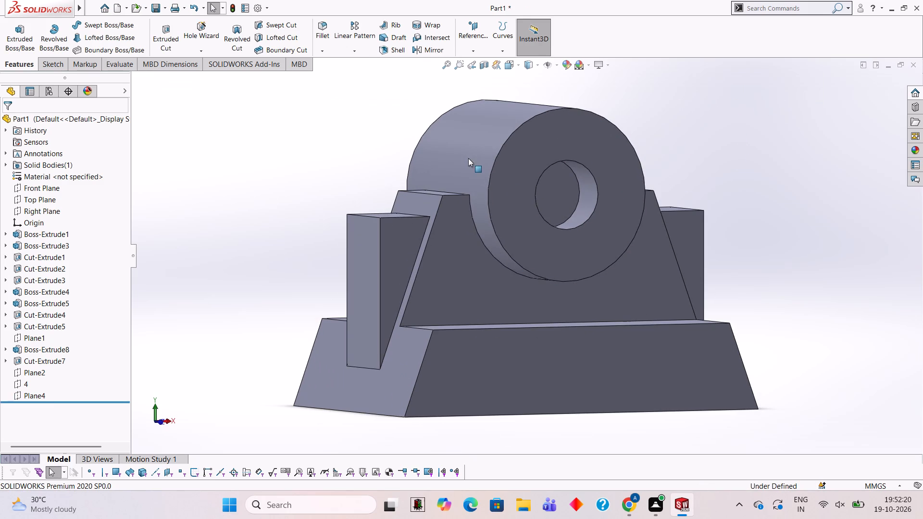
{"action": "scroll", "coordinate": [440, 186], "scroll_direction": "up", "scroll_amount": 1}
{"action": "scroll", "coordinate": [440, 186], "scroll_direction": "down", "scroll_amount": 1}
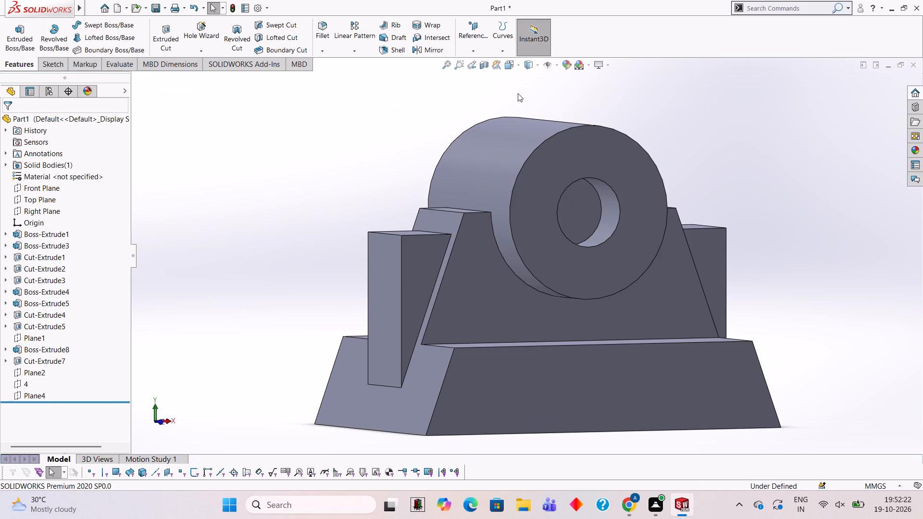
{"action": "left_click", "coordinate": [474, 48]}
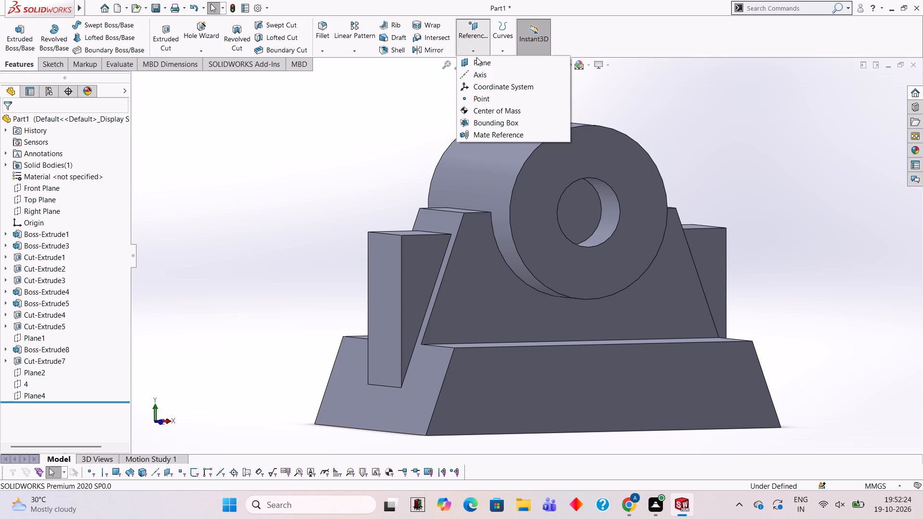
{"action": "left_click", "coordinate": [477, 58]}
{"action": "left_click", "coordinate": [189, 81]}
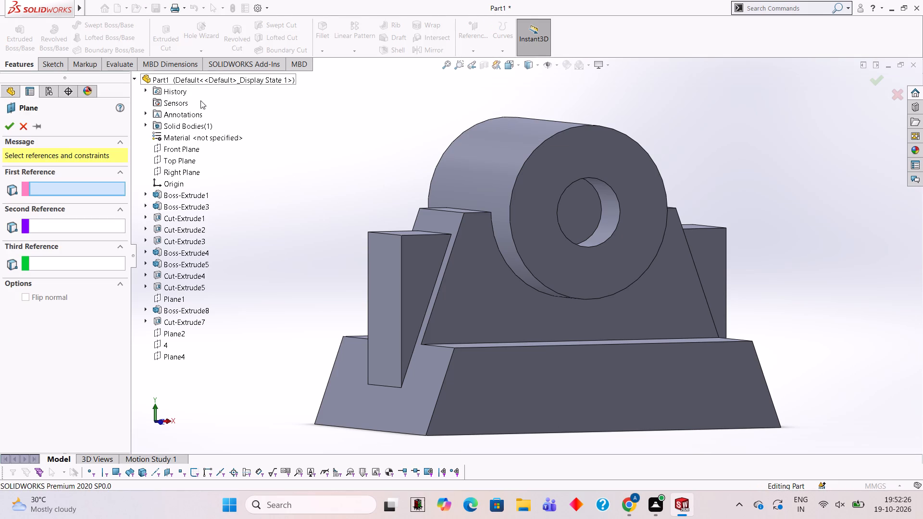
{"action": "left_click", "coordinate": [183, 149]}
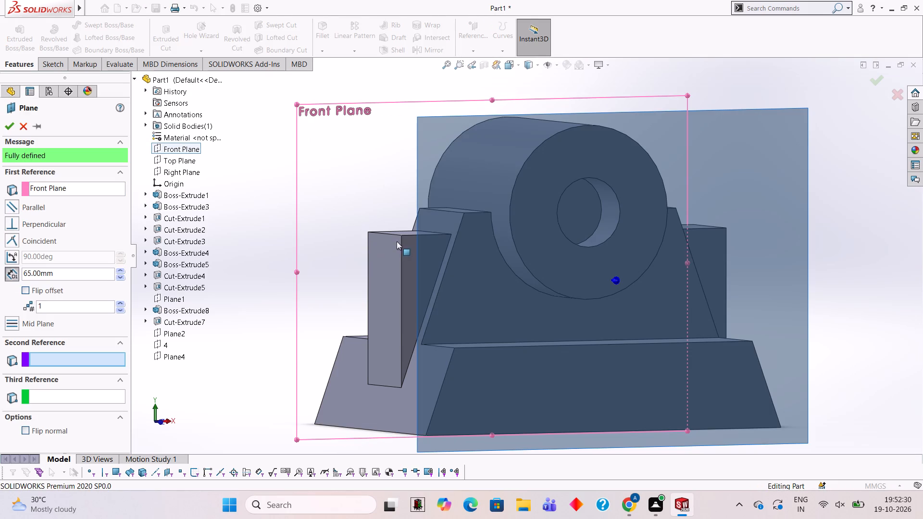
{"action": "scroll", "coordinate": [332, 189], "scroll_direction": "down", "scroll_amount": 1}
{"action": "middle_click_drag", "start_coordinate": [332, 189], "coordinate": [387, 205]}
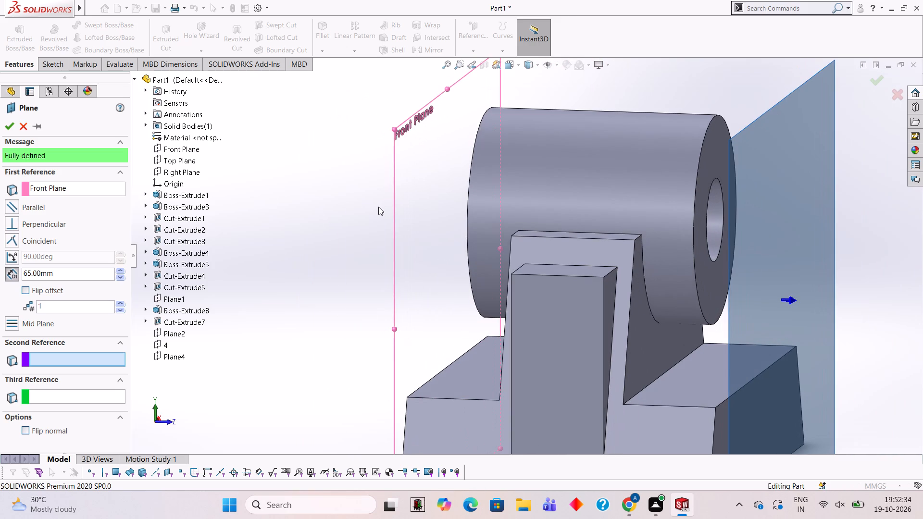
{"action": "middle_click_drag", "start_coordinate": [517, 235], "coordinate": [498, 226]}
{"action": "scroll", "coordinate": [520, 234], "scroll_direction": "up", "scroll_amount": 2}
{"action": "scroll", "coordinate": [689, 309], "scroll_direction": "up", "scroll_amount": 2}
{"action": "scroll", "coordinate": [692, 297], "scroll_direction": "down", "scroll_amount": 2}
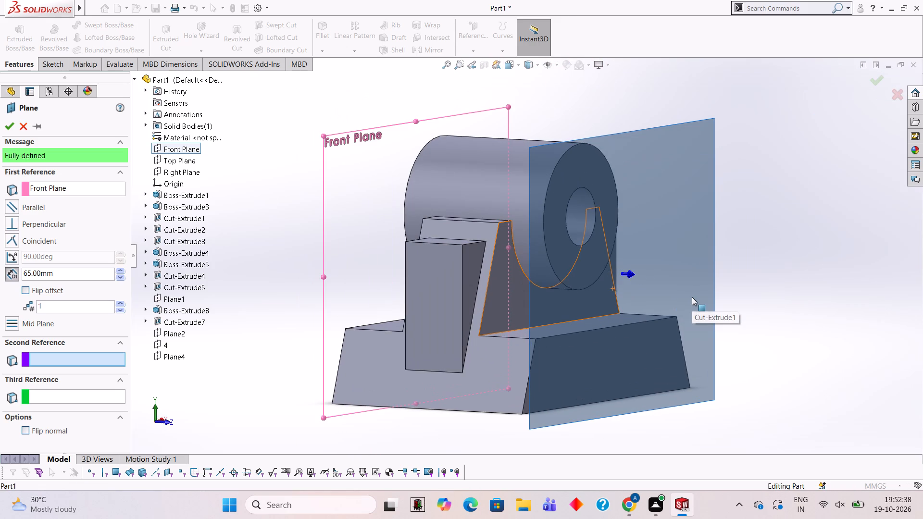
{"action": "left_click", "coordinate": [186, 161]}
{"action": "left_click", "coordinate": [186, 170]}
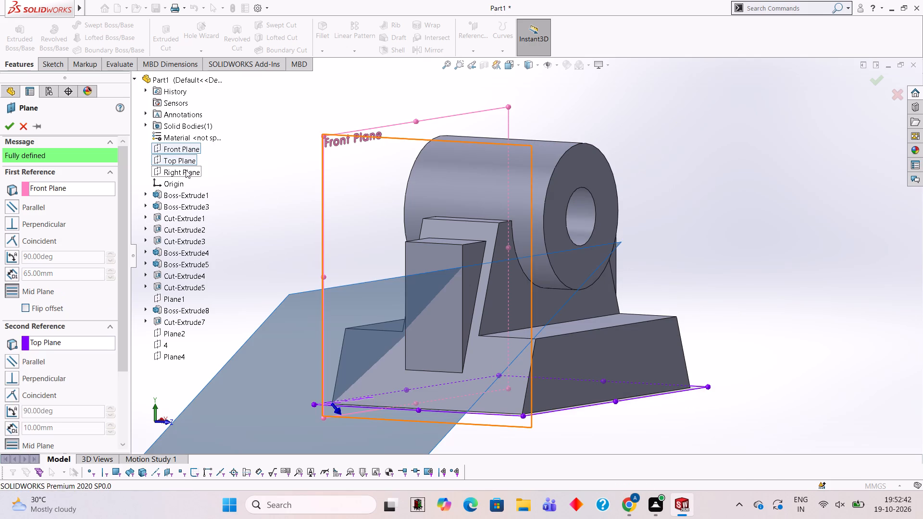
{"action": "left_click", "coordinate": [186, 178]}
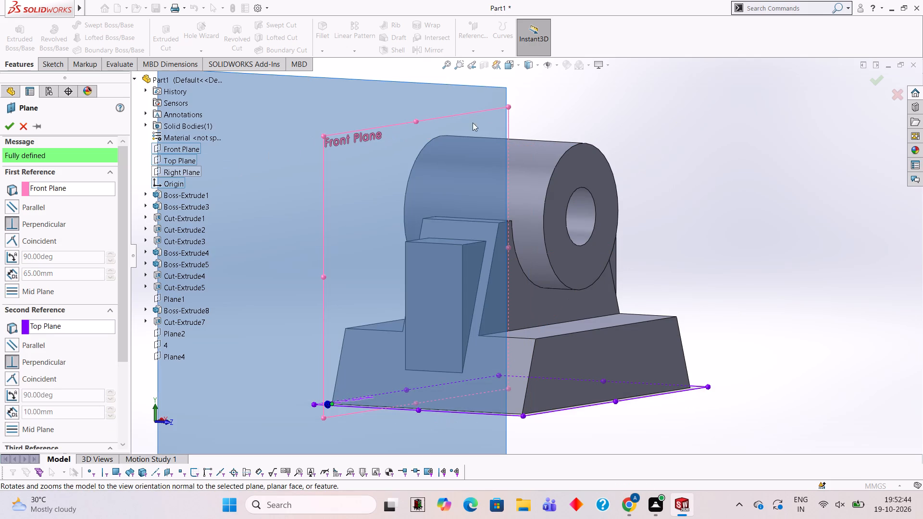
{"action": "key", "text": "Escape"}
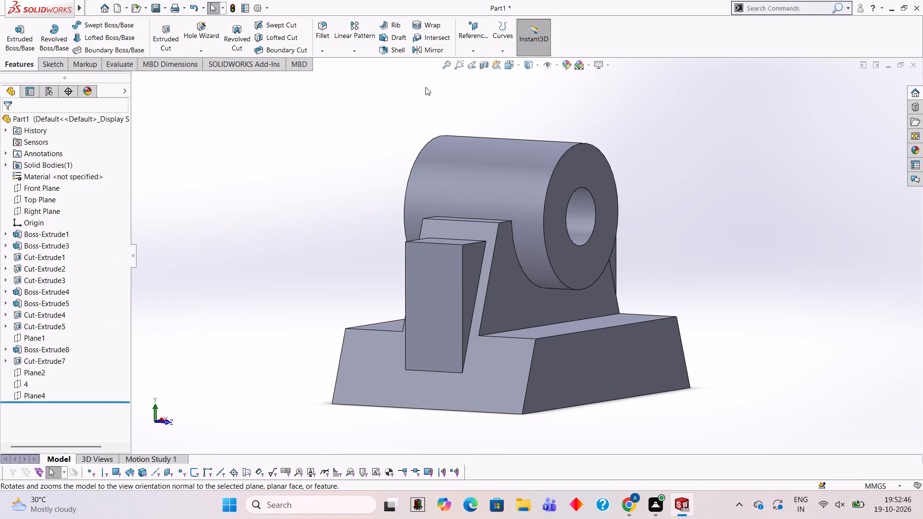
Create a reference plane offset 50 mm above the Top Plane.
{"action": "left_click", "coordinate": [480, 48]}
{"action": "left_click", "coordinate": [481, 59]}
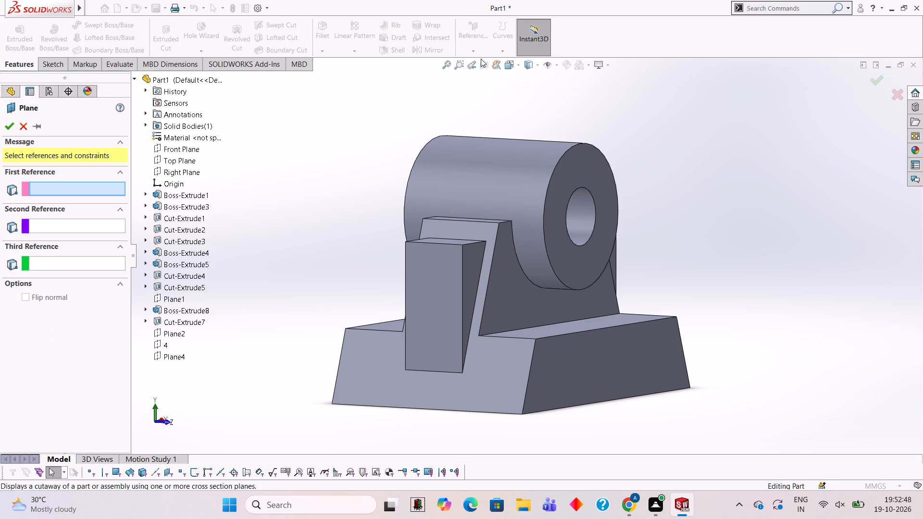
{"action": "left_click", "coordinate": [183, 157]}
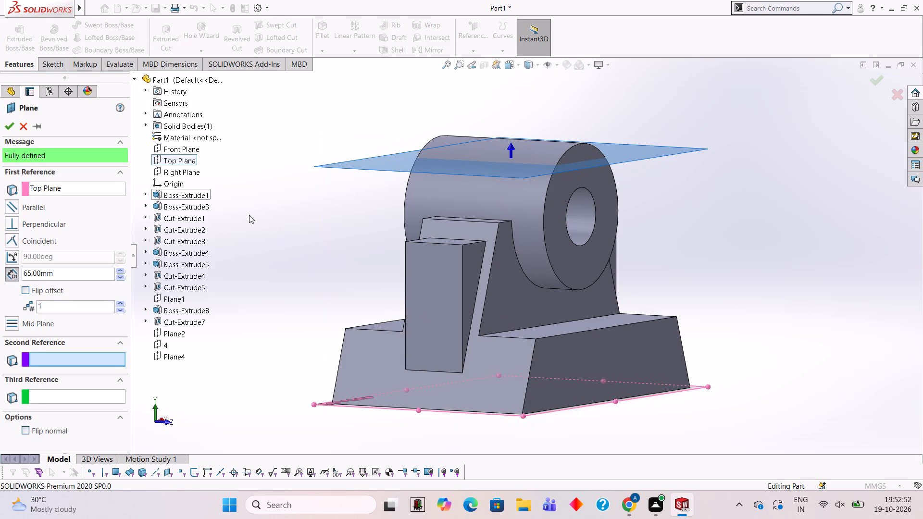
{"action": "left_click", "coordinate": [79, 279]}
{"action": "key", "text": "BackSpace"}
{"action": "key", "text": "BackSpace"}
{"action": "key", "text": "BackSpace"}
{"action": "key", "text": "BackSpace"}
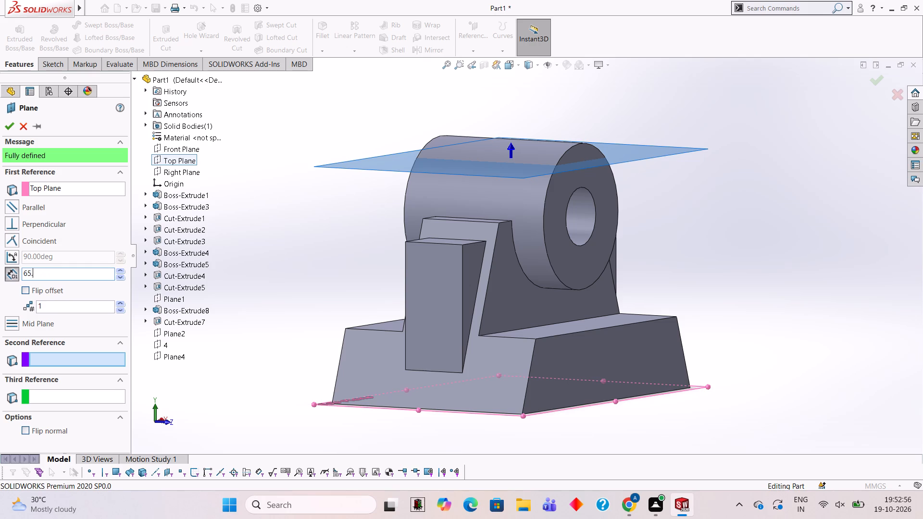
{"action": "key", "text": "BackSpace"}
{"action": "key", "text": "BackSpace"}
{"action": "key", "text": "BackSpace"}
{"action": "type", "text": "50"}
{"action": "key", "text": "Return"}
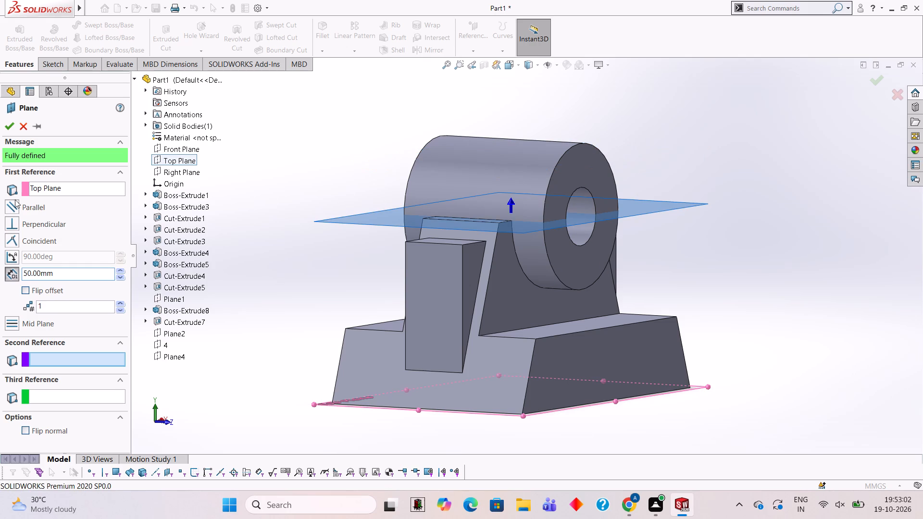
{"action": "left_click", "coordinate": [7, 124]}
{"action": "left_click", "coordinate": [190, 156]}
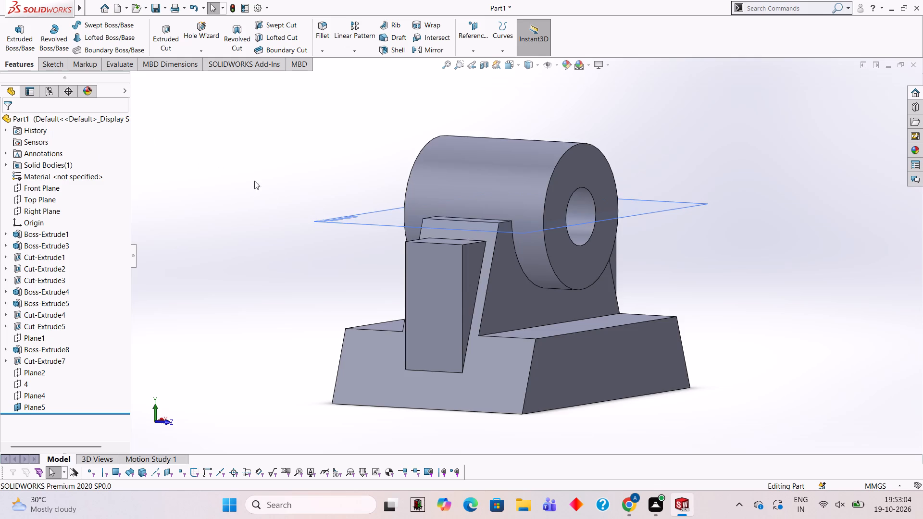
Sketch a 12 by 24 mm rectangle on the 50 mm offset plane, extending inward from the cylinder's left side edge in line with the web.
{"action": "middle_click_drag", "start_coordinate": [326, 210], "coordinate": [266, 198]}
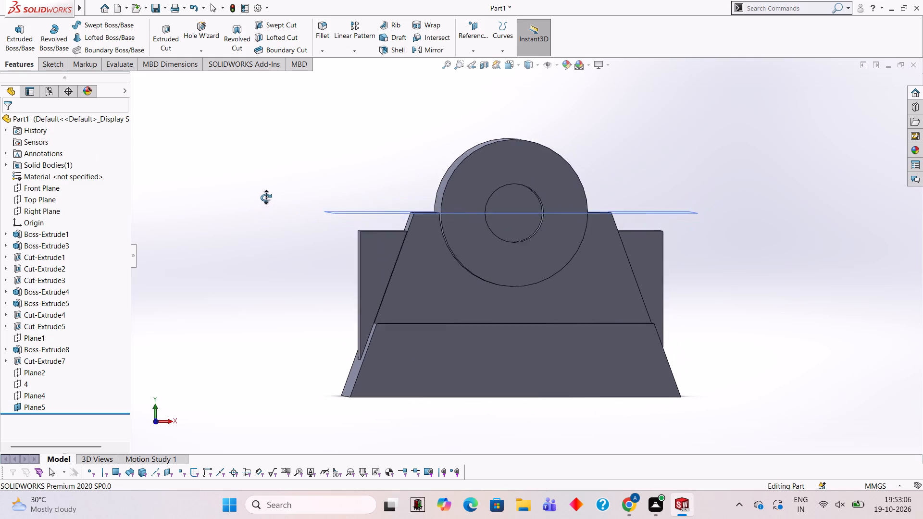
{"action": "middle_click_drag", "start_coordinate": [266, 198], "coordinate": [263, 196]}
{"action": "middle_click_drag", "start_coordinate": [339, 184], "coordinate": [340, 385]}
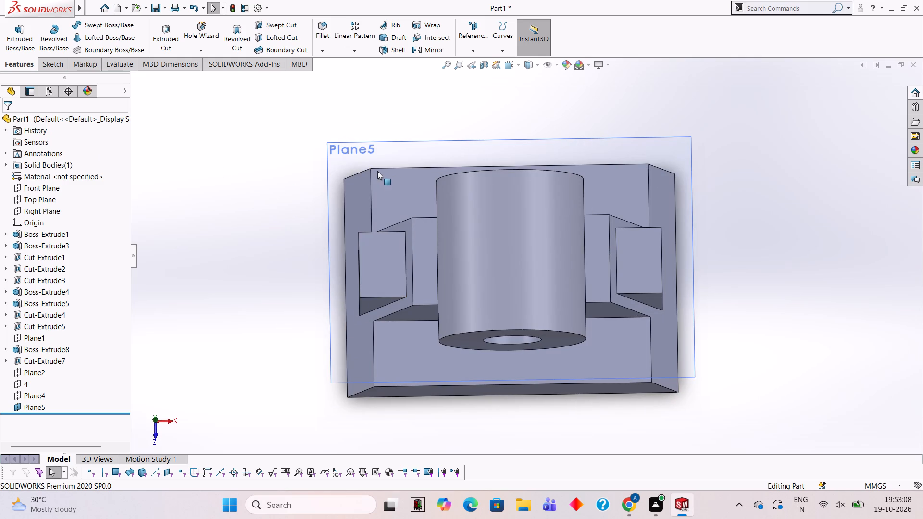
{"action": "left_click", "coordinate": [336, 173]}
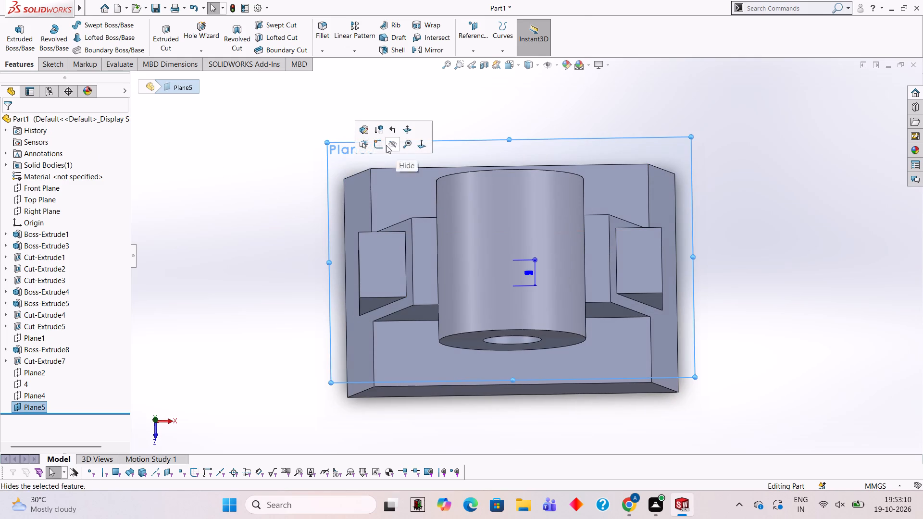
{"action": "left_click", "coordinate": [383, 147]}
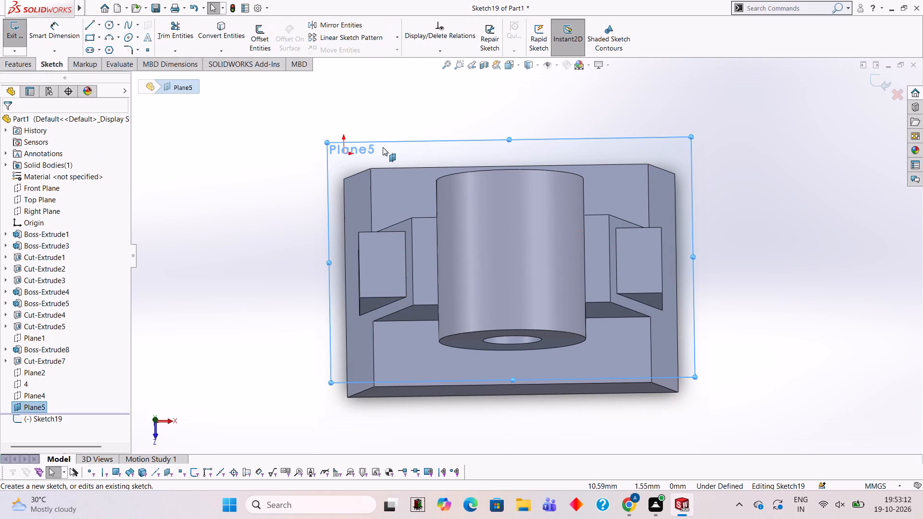
{"action": "key", "text": "ctrl+8"}
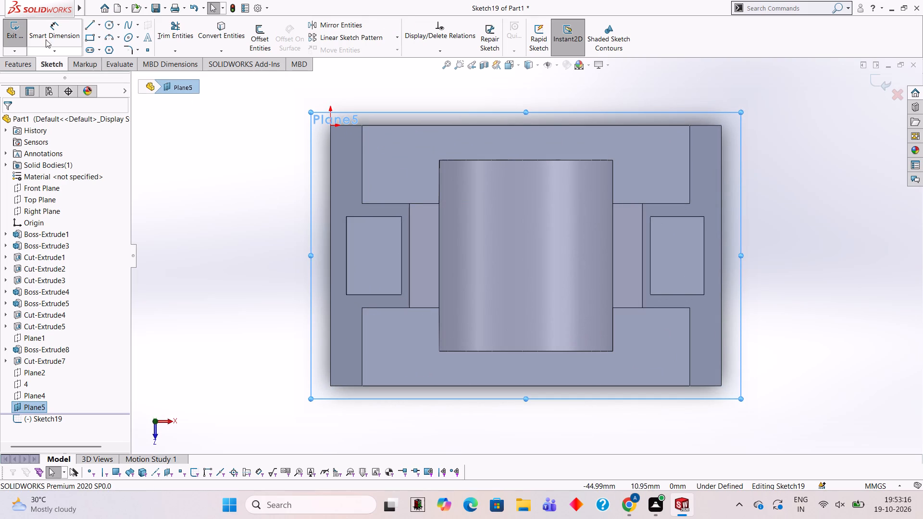
{"action": "left_click", "coordinate": [93, 23]}
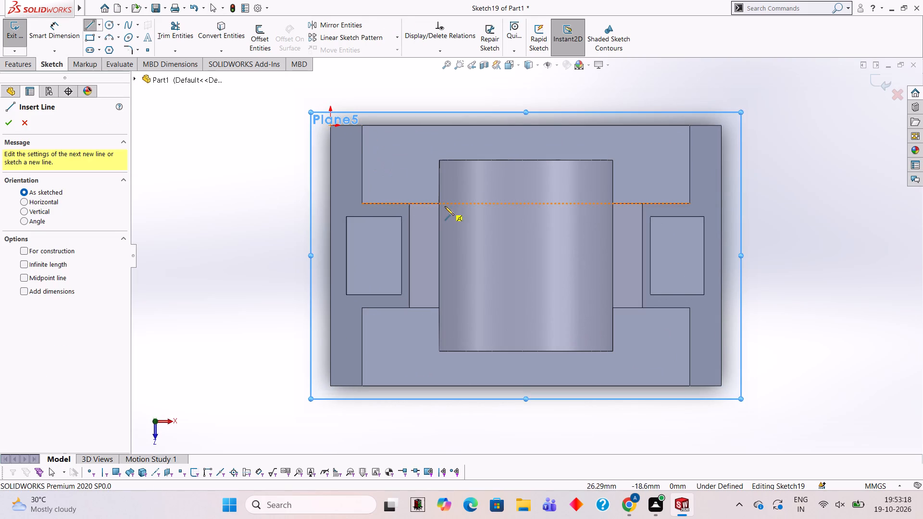
{"action": "left_click", "coordinate": [437, 202]}
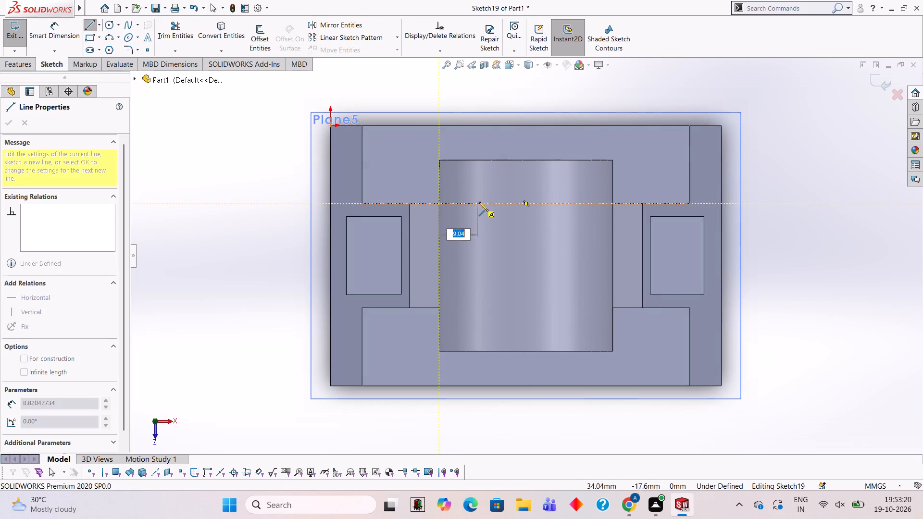
{"action": "type", "text": "12"}
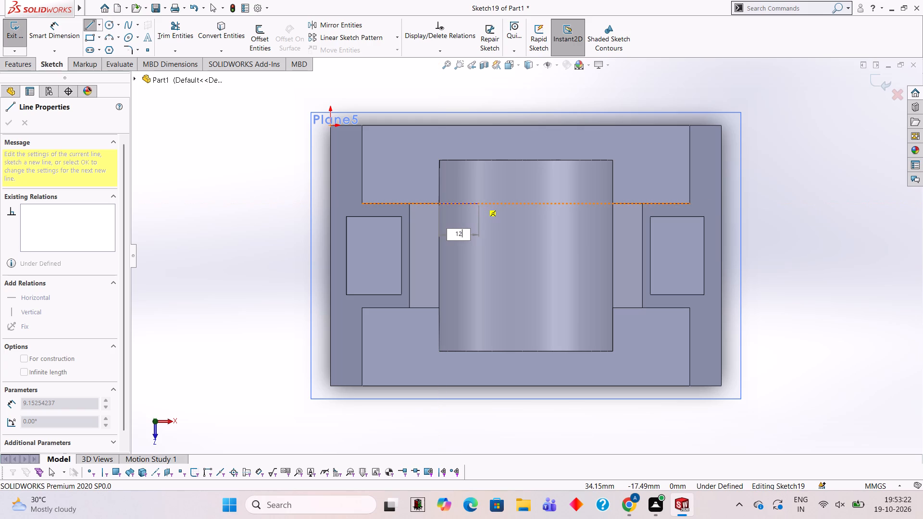
{"action": "key", "text": "Return"}
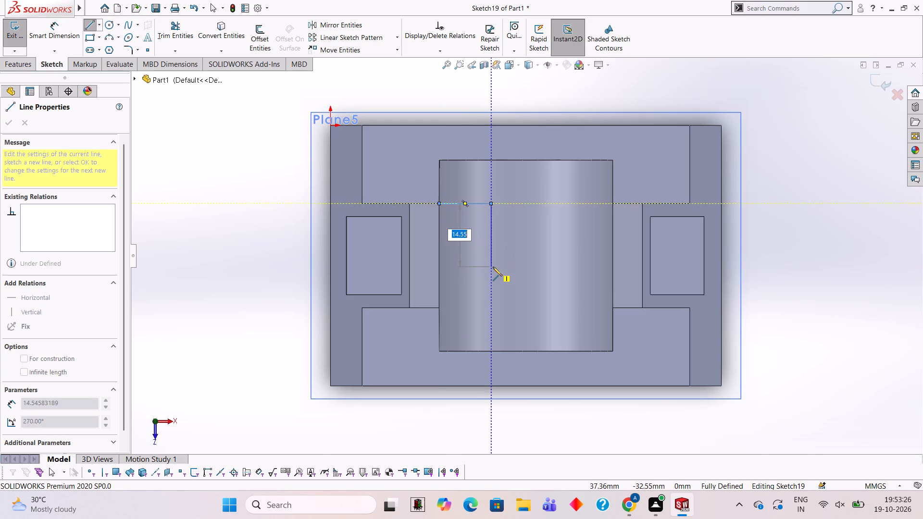
{"action": "type", "text": "24"}
{"action": "key", "text": "Return"}
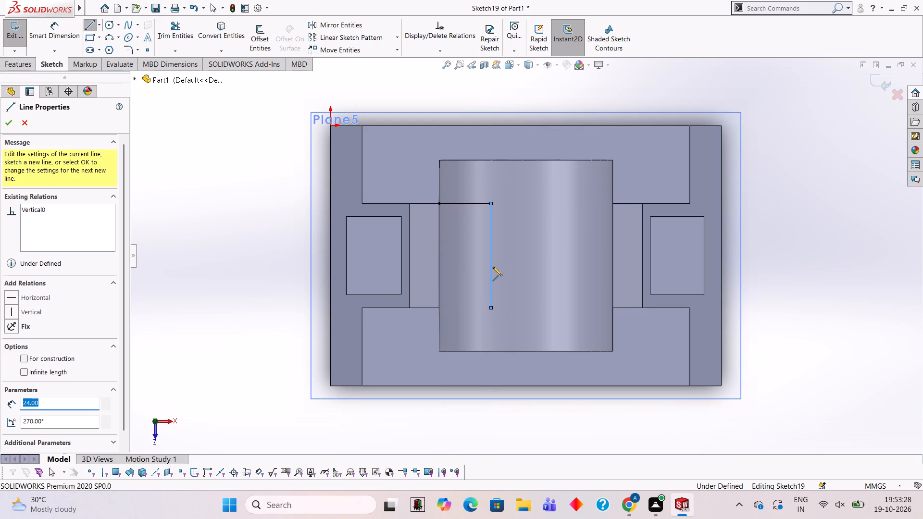
{"action": "left_click", "coordinate": [439, 307]}
{"action": "left_click", "coordinate": [440, 203]}
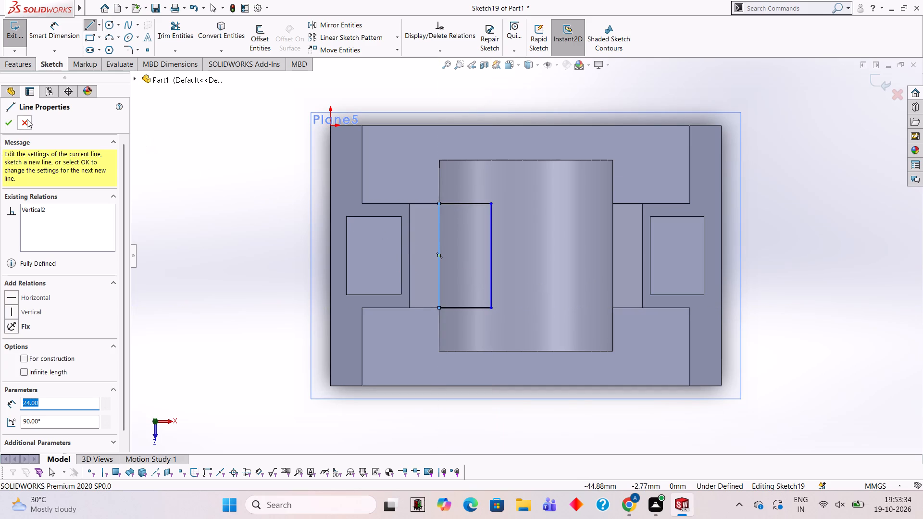
{"action": "left_click", "coordinate": [12, 119]}
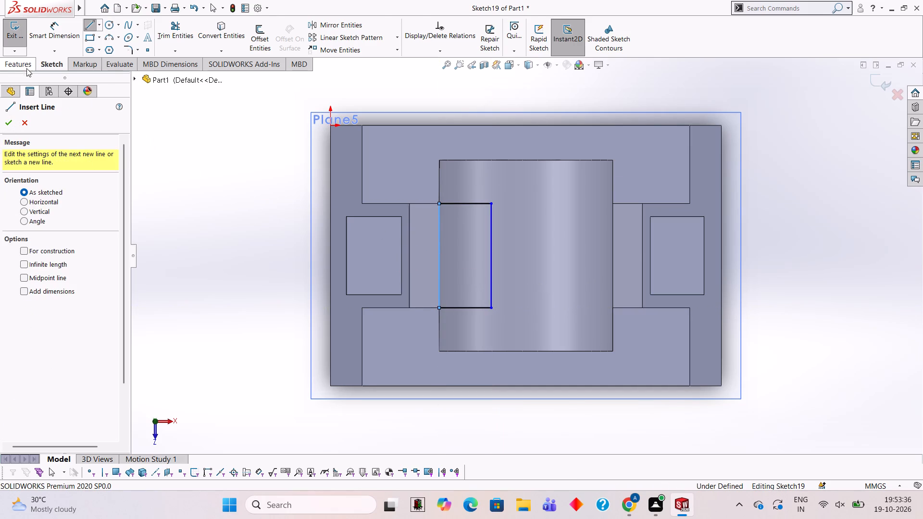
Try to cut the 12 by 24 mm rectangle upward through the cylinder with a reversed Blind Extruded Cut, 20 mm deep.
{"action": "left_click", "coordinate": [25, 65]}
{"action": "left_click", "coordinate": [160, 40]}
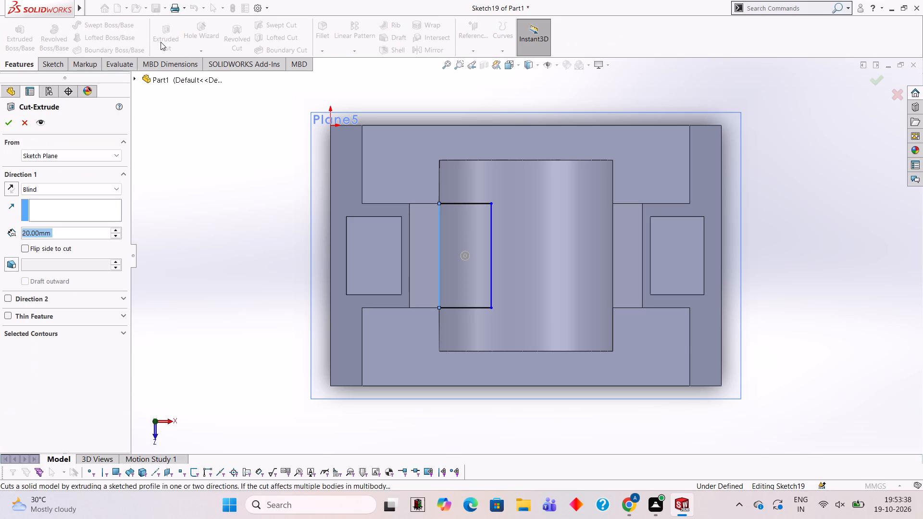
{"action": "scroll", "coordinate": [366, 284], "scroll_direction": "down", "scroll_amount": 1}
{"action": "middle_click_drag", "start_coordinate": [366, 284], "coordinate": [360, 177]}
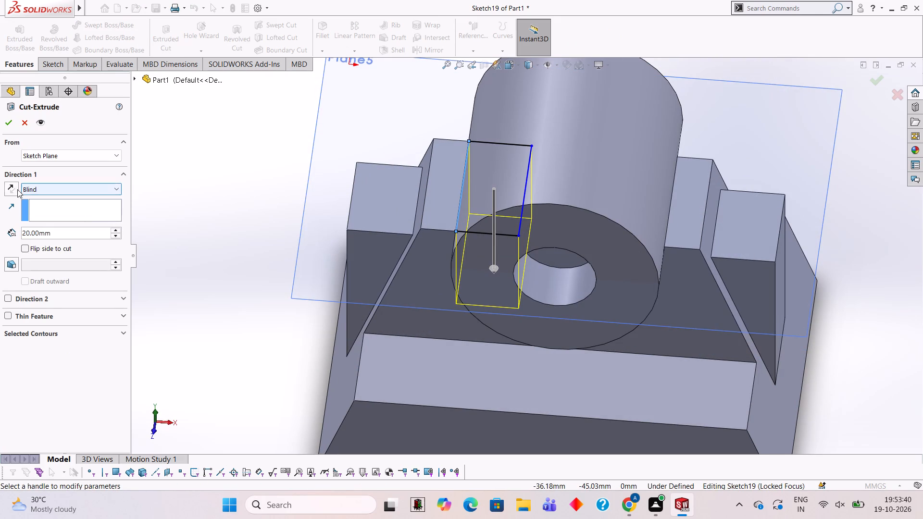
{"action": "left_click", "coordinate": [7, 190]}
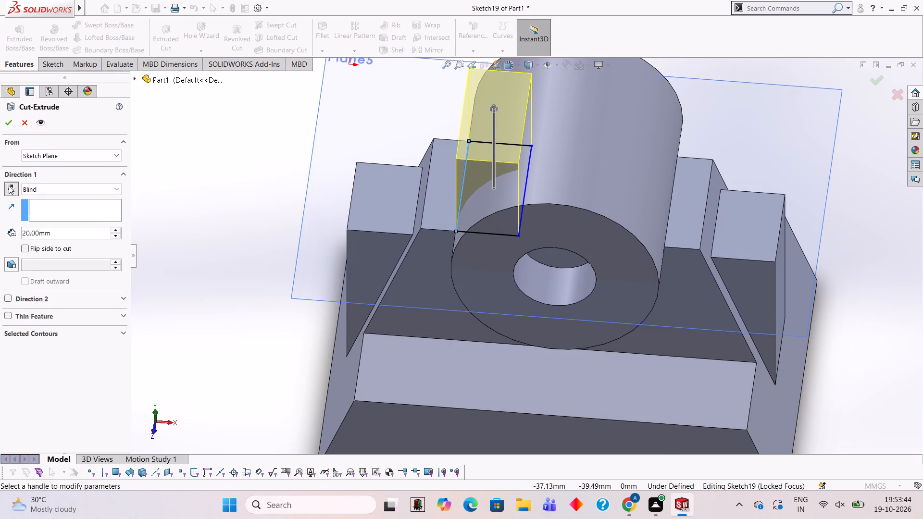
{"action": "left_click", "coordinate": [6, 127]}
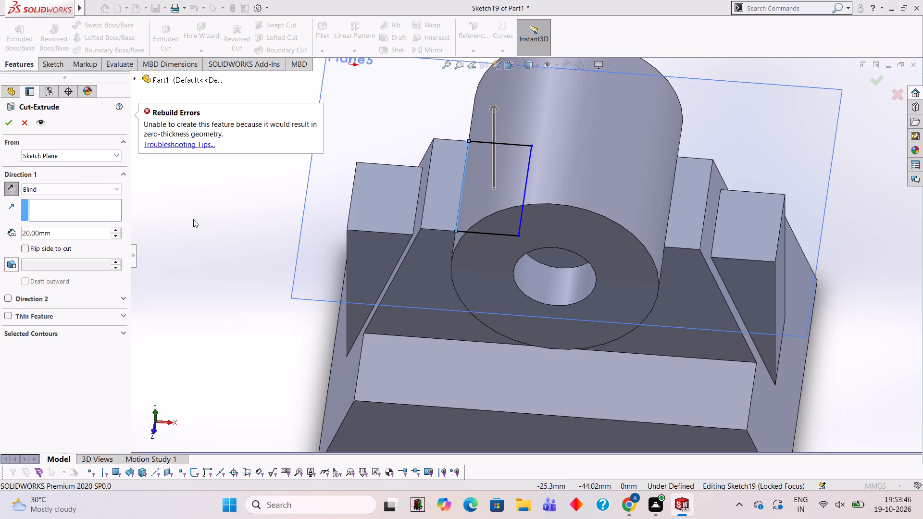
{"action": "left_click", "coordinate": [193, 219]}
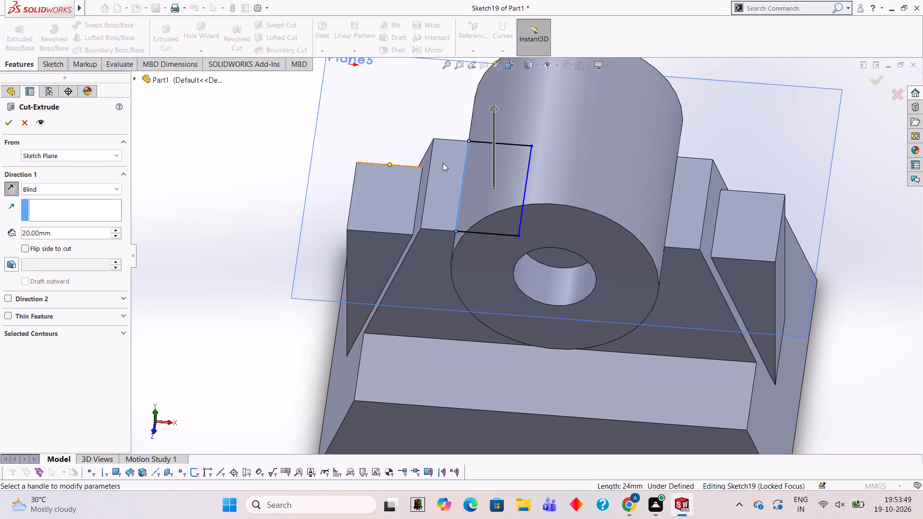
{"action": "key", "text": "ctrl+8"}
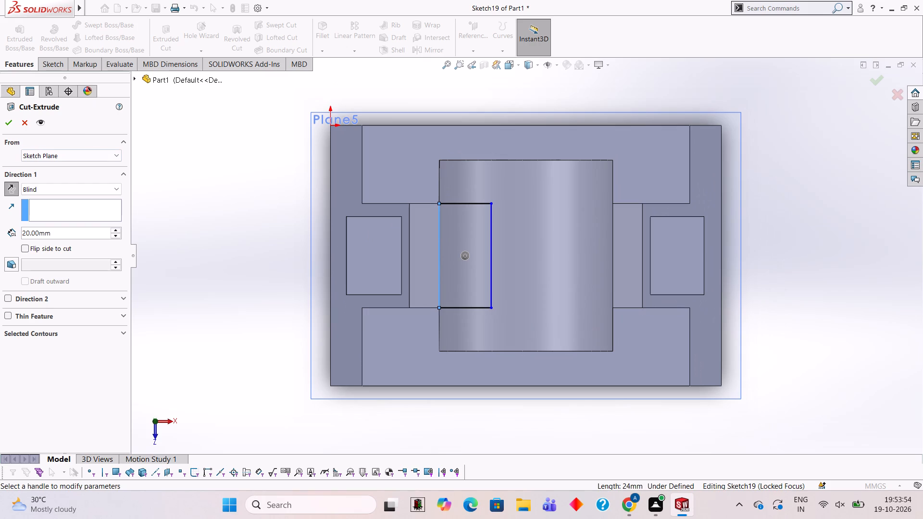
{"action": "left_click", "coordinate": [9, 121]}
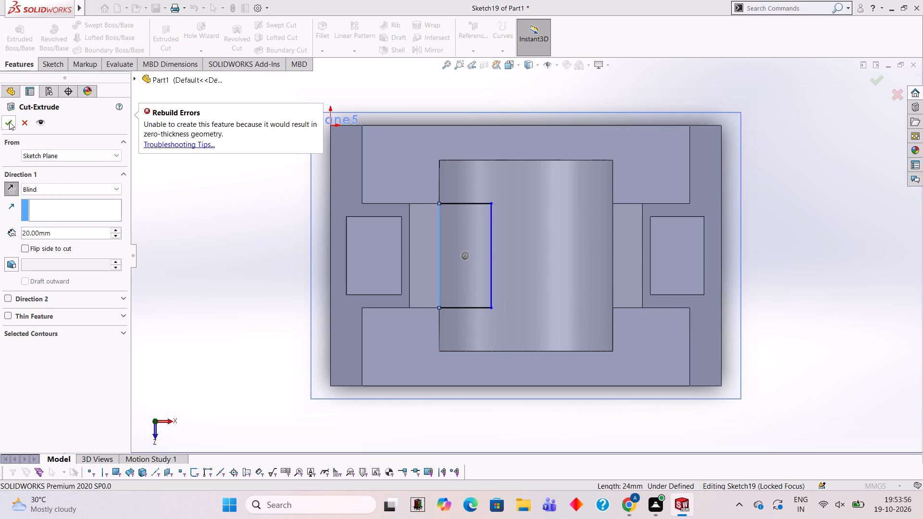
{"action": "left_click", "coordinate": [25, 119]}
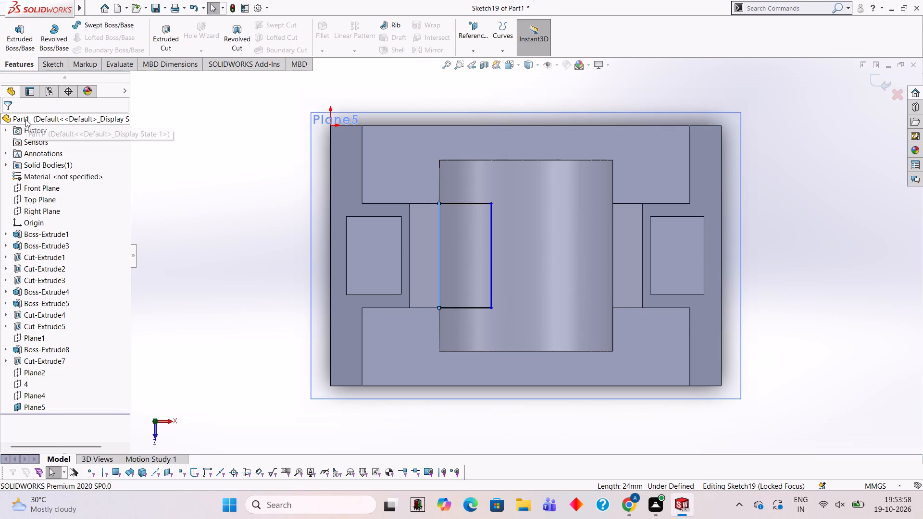
Dimension the rectangle's width between its two long sides at 12 mm.
{"action": "left_click", "coordinate": [49, 59]}
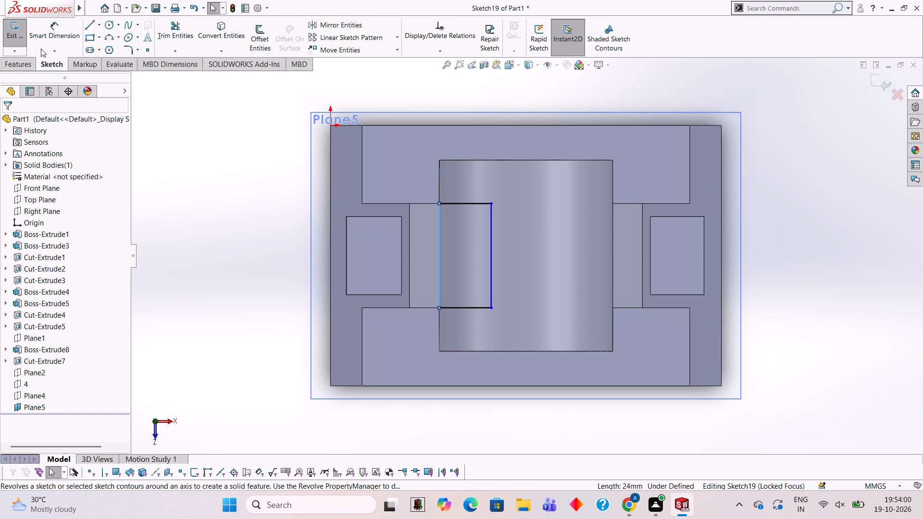
{"action": "left_click", "coordinate": [39, 38]}
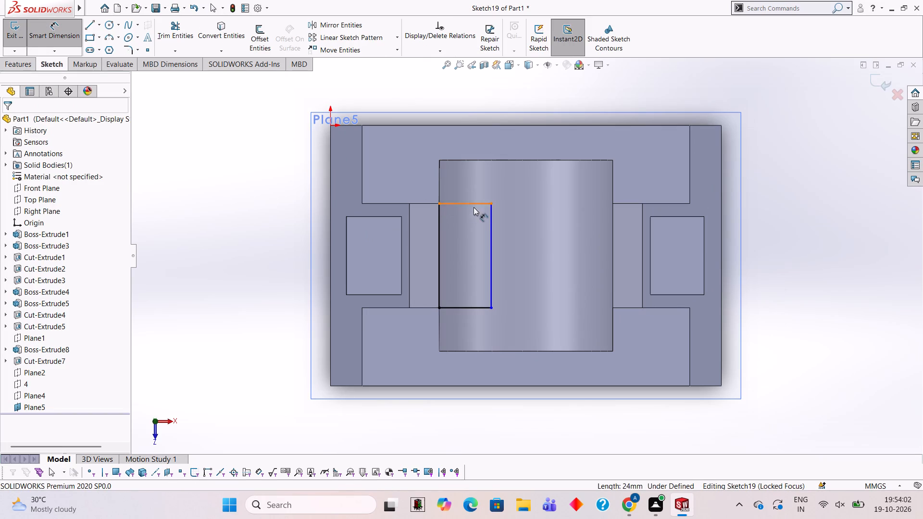
{"action": "left_click", "coordinate": [493, 223]}
{"action": "left_click", "coordinate": [521, 240]}
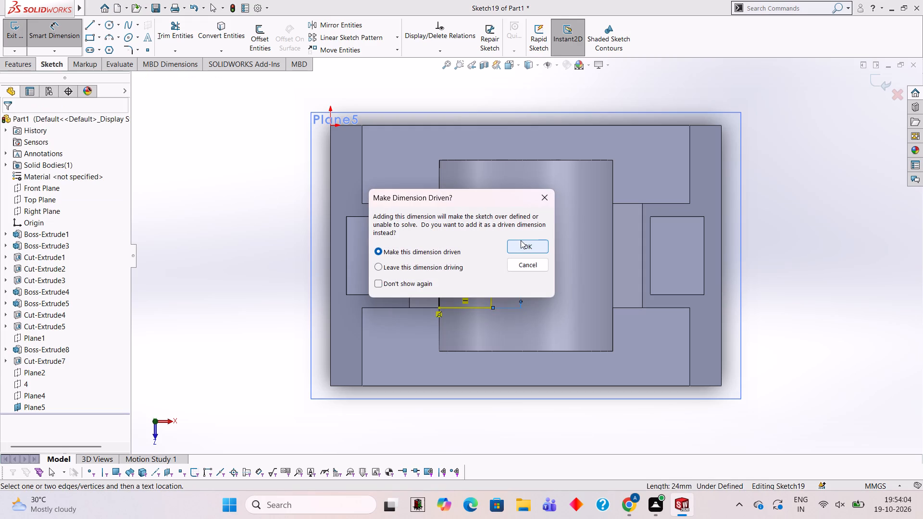
{"action": "left_click", "coordinate": [551, 197]}
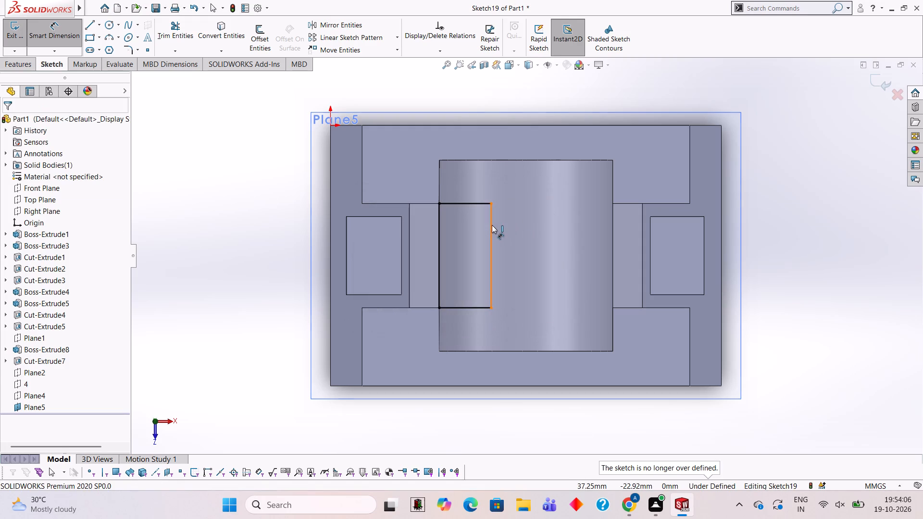
{"action": "left_click", "coordinate": [492, 225]}
{"action": "left_click", "coordinate": [438, 224]}
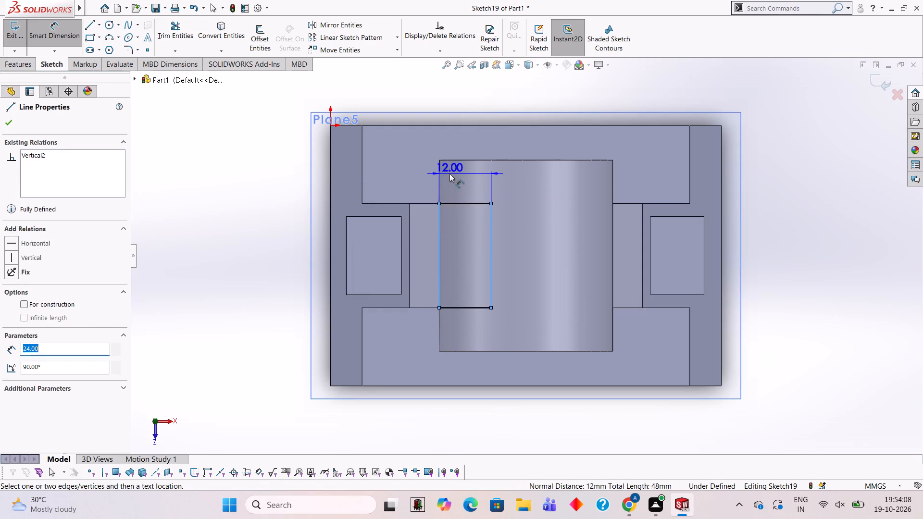
{"action": "left_click", "coordinate": [449, 173]}
{"action": "left_click", "coordinate": [407, 159]}
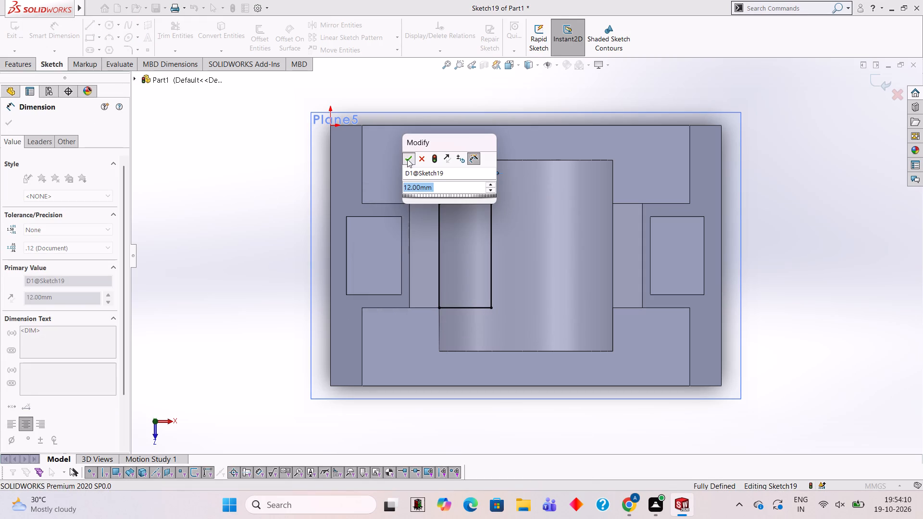
{"action": "left_click", "coordinate": [292, 151]}
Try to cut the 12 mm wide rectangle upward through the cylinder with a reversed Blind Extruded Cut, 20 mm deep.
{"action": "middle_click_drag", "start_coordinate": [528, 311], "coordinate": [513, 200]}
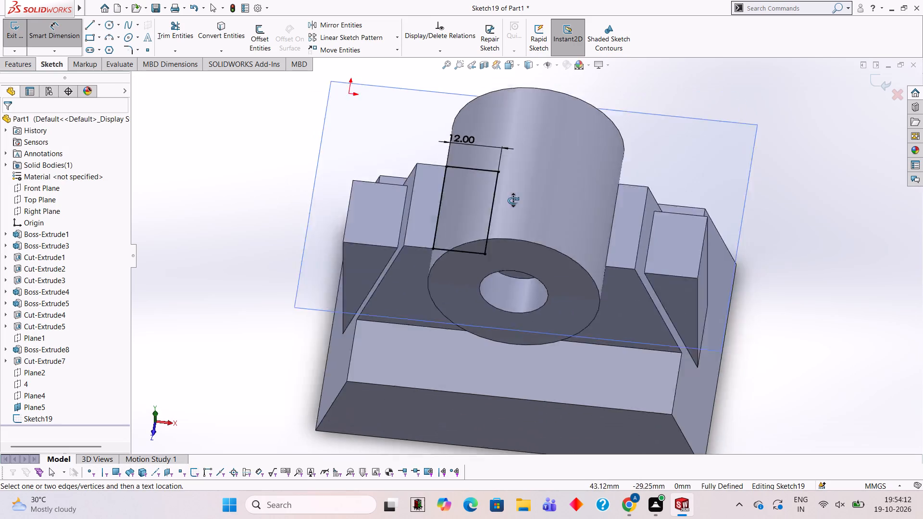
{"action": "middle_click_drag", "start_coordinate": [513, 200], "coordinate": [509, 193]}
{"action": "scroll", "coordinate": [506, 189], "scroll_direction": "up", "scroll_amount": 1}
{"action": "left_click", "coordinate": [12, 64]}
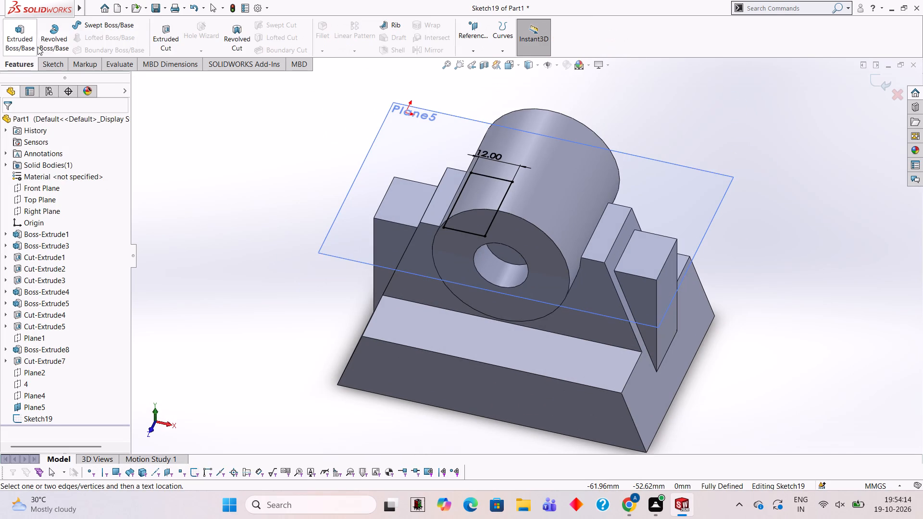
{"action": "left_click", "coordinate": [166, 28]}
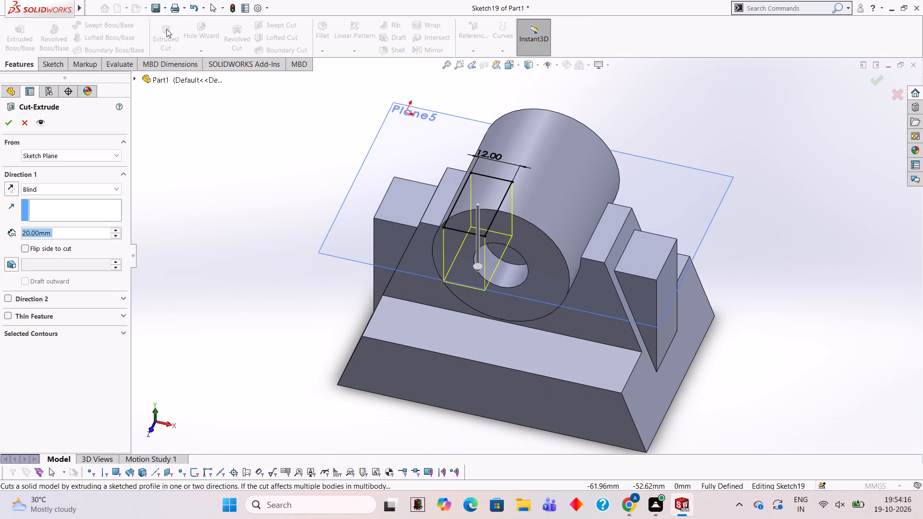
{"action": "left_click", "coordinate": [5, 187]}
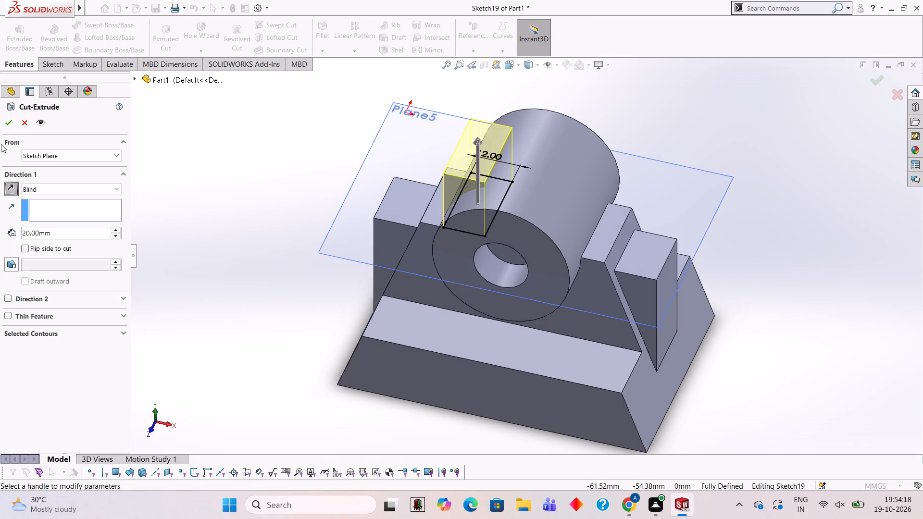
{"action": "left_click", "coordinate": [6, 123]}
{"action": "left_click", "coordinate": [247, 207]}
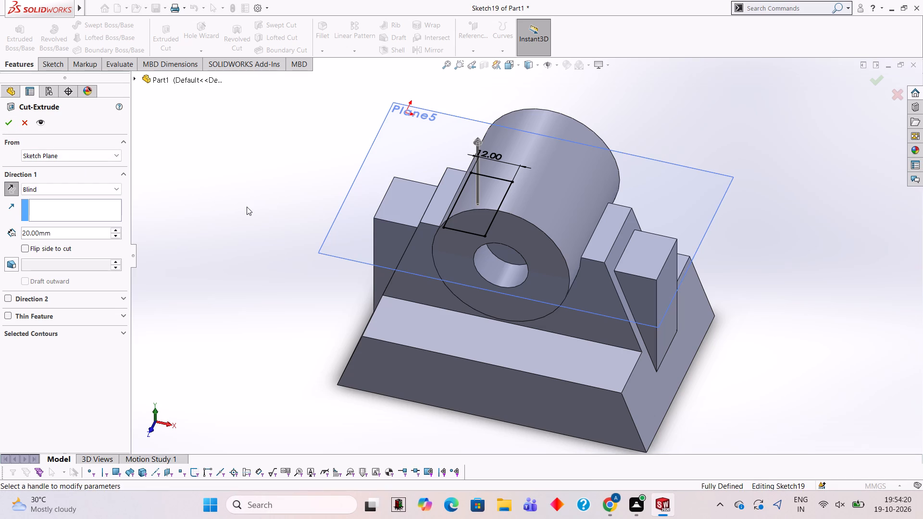
Examine from the front how the rectangle on the offset plane meets the cylinder's side and bore, and cancel the cut.
{"action": "middle_click_drag", "start_coordinate": [366, 226], "coordinate": [392, 178]}
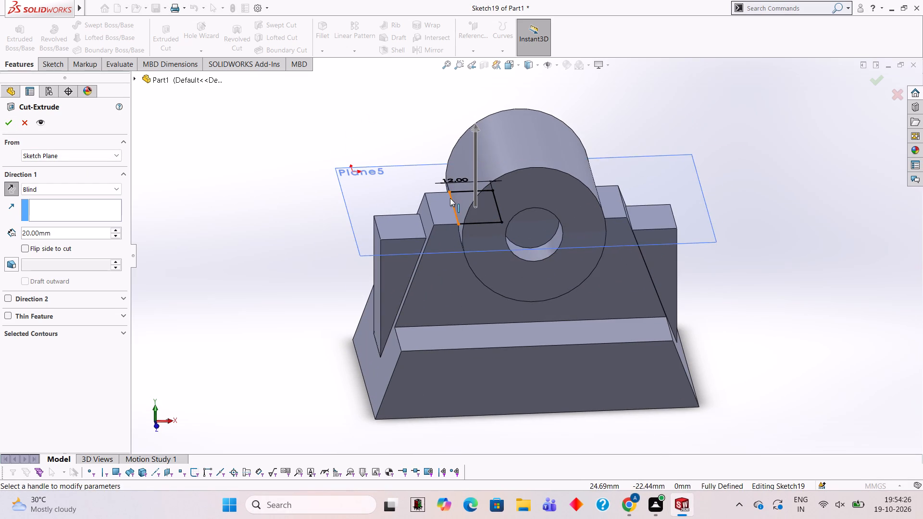
{"action": "scroll", "coordinate": [450, 198], "scroll_direction": "down", "scroll_amount": 3}
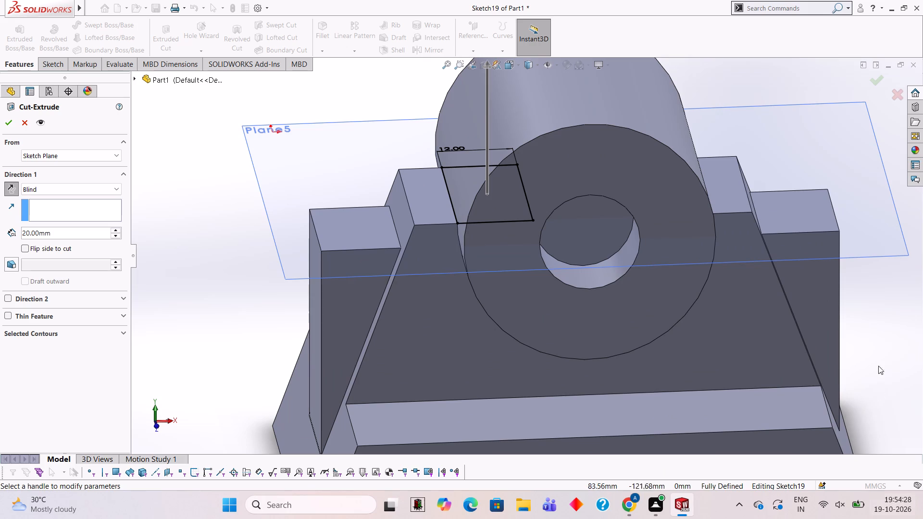
{"action": "scroll", "coordinate": [876, 329], "scroll_direction": "up", "scroll_amount": 1}
{"action": "scroll", "coordinate": [671, 330], "scroll_direction": "down", "scroll_amount": 2}
{"action": "middle_click_drag", "start_coordinate": [657, 353], "coordinate": [640, 296]}
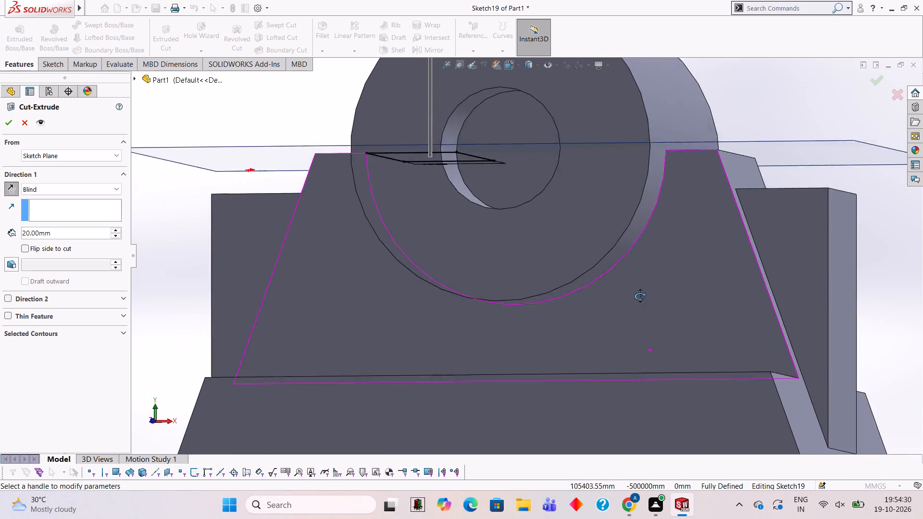
{"action": "middle_click_drag", "start_coordinate": [640, 296], "coordinate": [650, 300]}
{"action": "middle_click", "coordinate": [650, 300]}
{"action": "scroll", "coordinate": [650, 300], "scroll_direction": "down", "scroll_amount": 1}
{"action": "scroll", "coordinate": [455, 214], "scroll_direction": "up", "scroll_amount": 3}
{"action": "scroll", "coordinate": [449, 197], "scroll_direction": "down", "scroll_amount": 3}
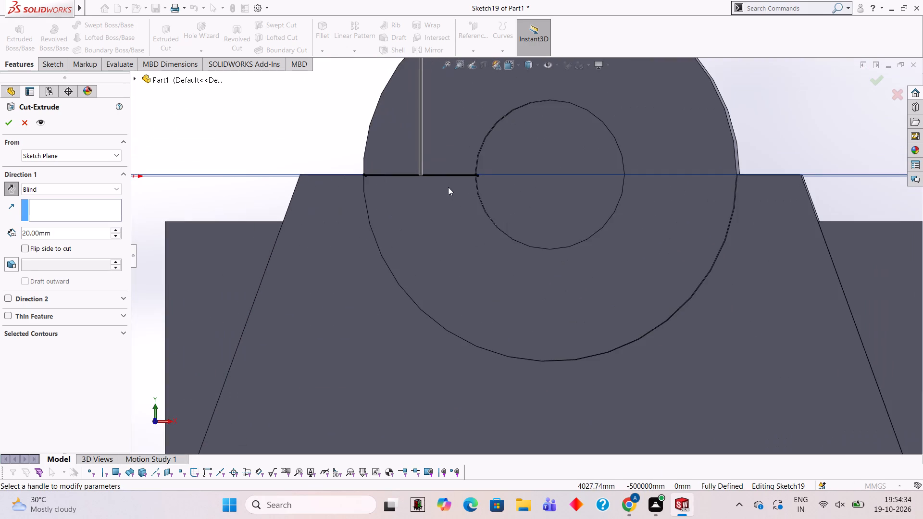
{"action": "scroll", "coordinate": [443, 151], "scroll_direction": "up", "scroll_amount": 3}
{"action": "middle_click_drag", "start_coordinate": [474, 176], "coordinate": [488, 265]}
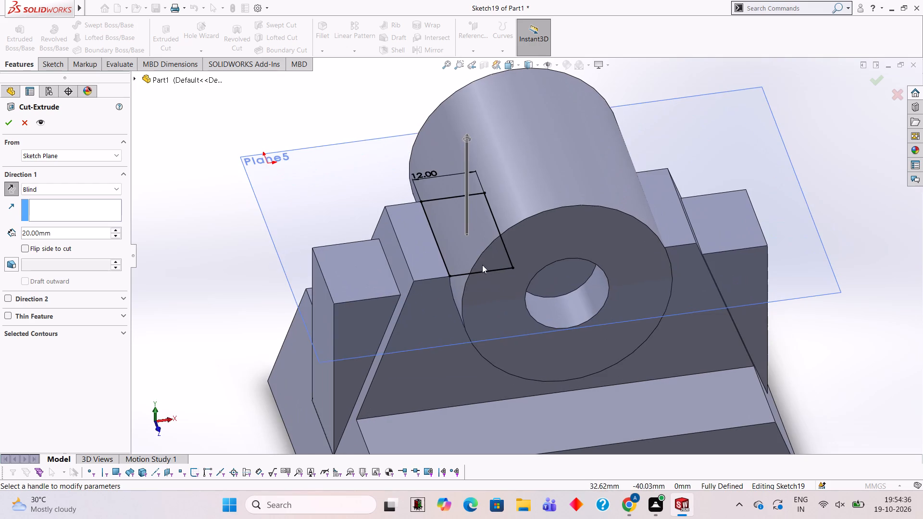
{"action": "left_click", "coordinate": [22, 122]}
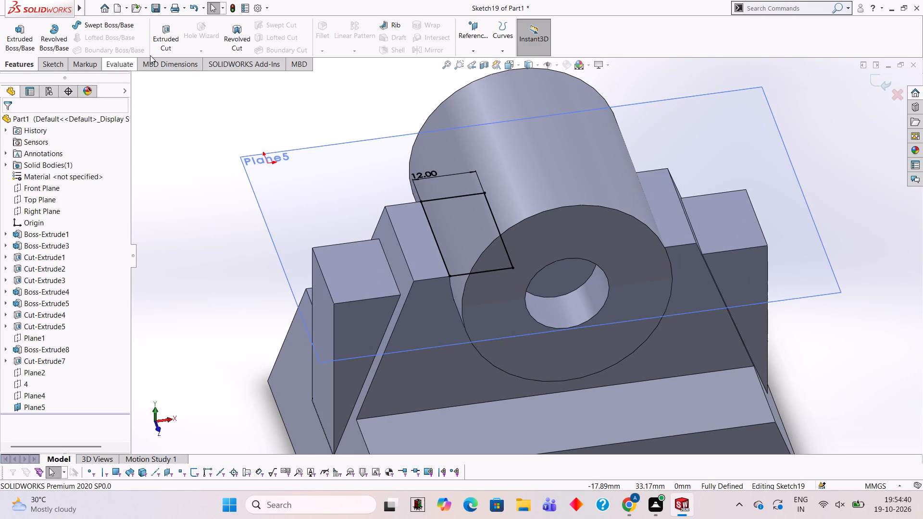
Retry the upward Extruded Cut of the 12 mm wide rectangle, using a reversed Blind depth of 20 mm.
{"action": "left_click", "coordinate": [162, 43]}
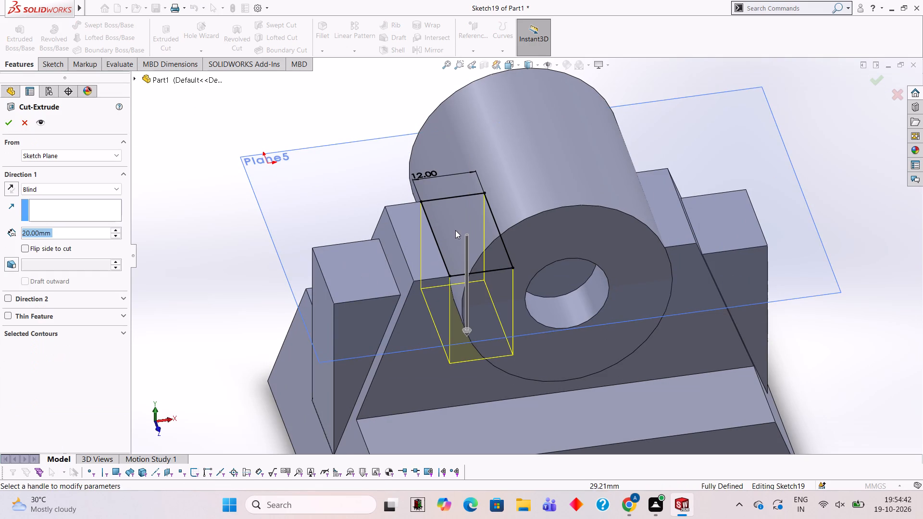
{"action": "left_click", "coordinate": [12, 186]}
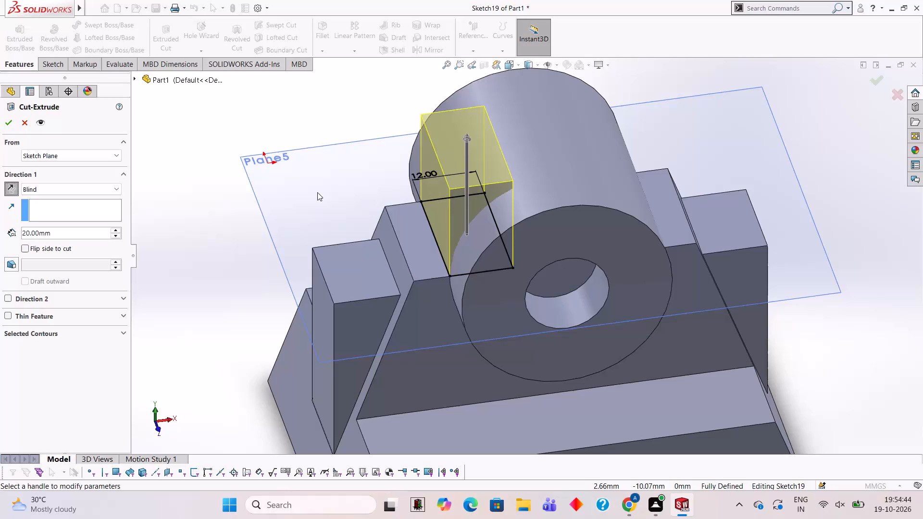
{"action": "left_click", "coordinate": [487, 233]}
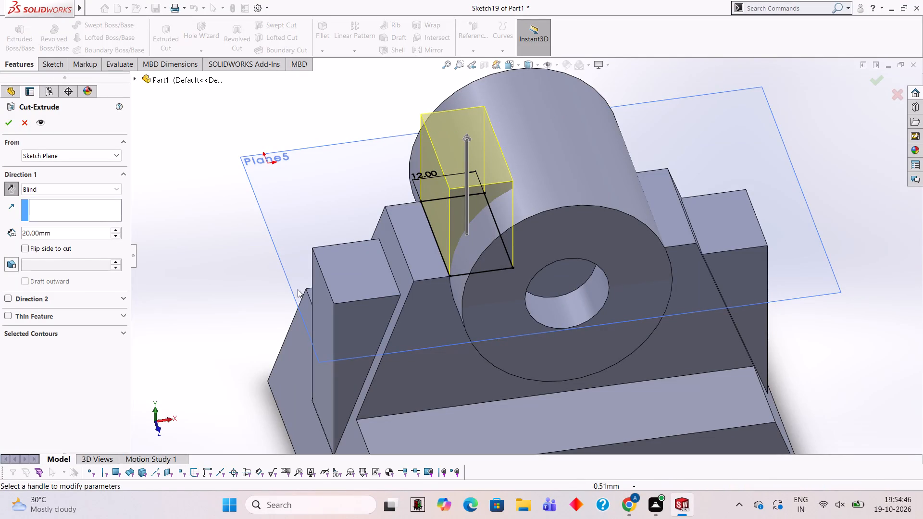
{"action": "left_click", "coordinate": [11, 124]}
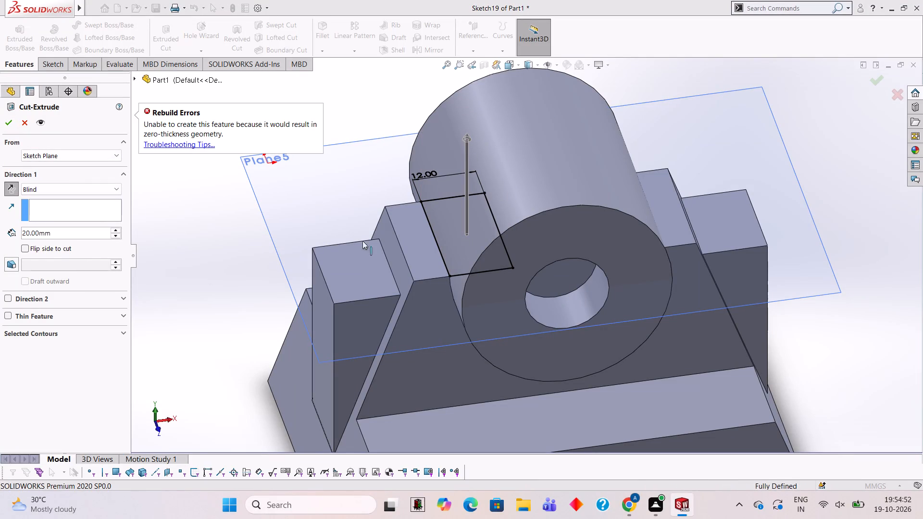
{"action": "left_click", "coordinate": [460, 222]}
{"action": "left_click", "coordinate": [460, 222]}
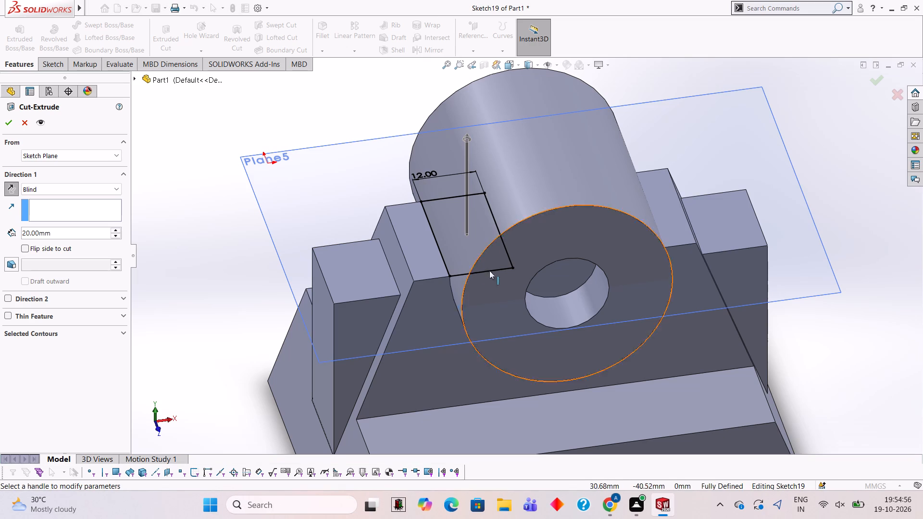
Examine the rectangle's inner edge against the cylinder's bore and the rectangle's outer edge against the cylinder's side.
{"action": "scroll", "coordinate": [533, 276], "scroll_direction": "down", "scroll_amount": 1}
{"action": "middle_click_drag", "start_coordinate": [534, 278], "coordinate": [517, 222]}
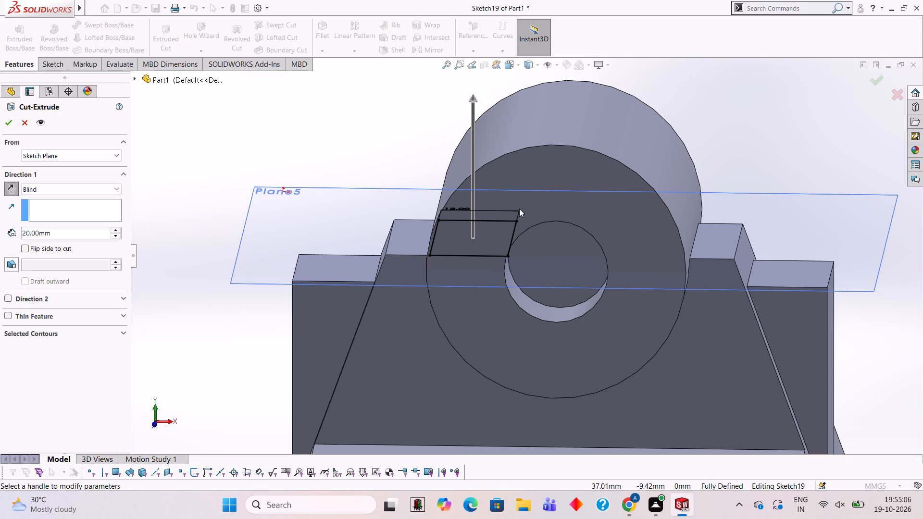
{"action": "scroll", "coordinate": [376, 152], "scroll_direction": "up", "scroll_amount": 2}
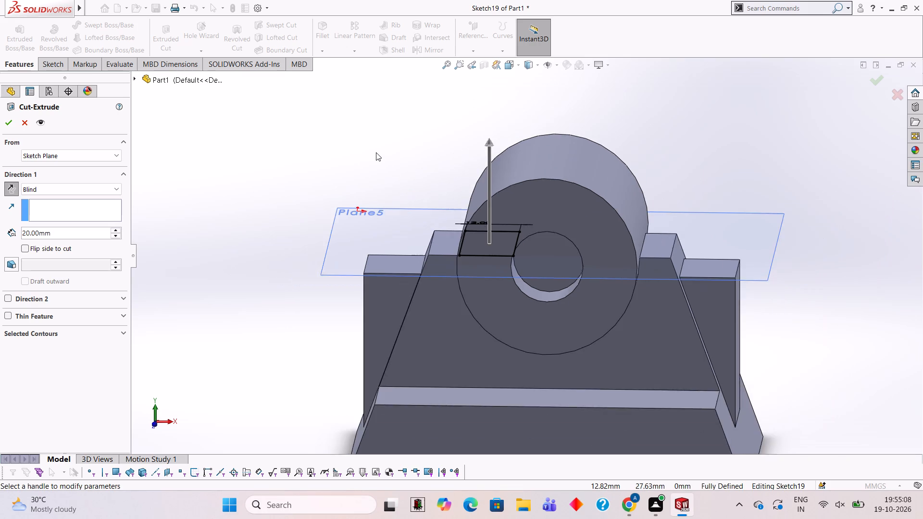
{"action": "scroll", "coordinate": [376, 152], "scroll_direction": "down", "scroll_amount": 2}
{"action": "scroll", "coordinate": [610, 211], "scroll_direction": "up", "scroll_amount": 2}
{"action": "scroll", "coordinate": [610, 211], "scroll_direction": "down", "scroll_amount": 2}
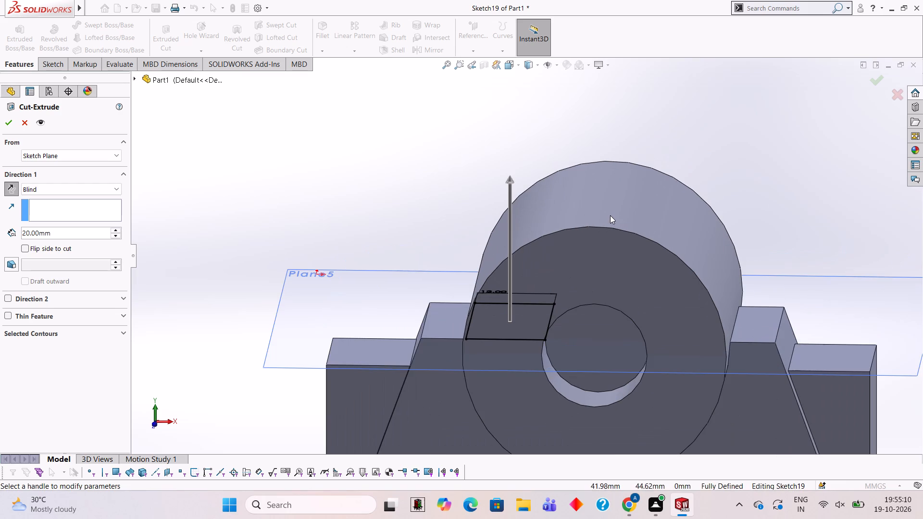
{"action": "scroll", "coordinate": [650, 260], "scroll_direction": "up", "scroll_amount": 2}
{"action": "scroll", "coordinate": [649, 261], "scroll_direction": "down", "scroll_amount": 1}
{"action": "scroll", "coordinate": [638, 274], "scroll_direction": "up", "scroll_amount": 2}
{"action": "scroll", "coordinate": [638, 274], "scroll_direction": "down", "scroll_amount": 1}
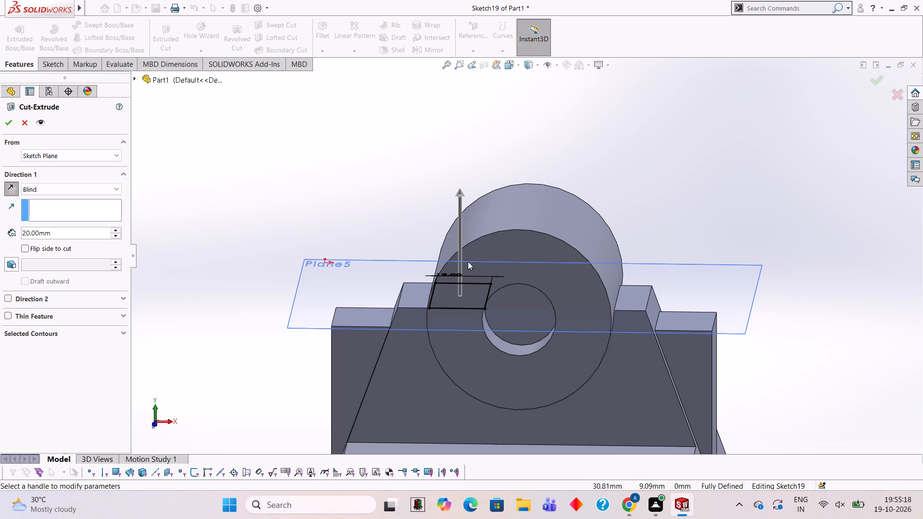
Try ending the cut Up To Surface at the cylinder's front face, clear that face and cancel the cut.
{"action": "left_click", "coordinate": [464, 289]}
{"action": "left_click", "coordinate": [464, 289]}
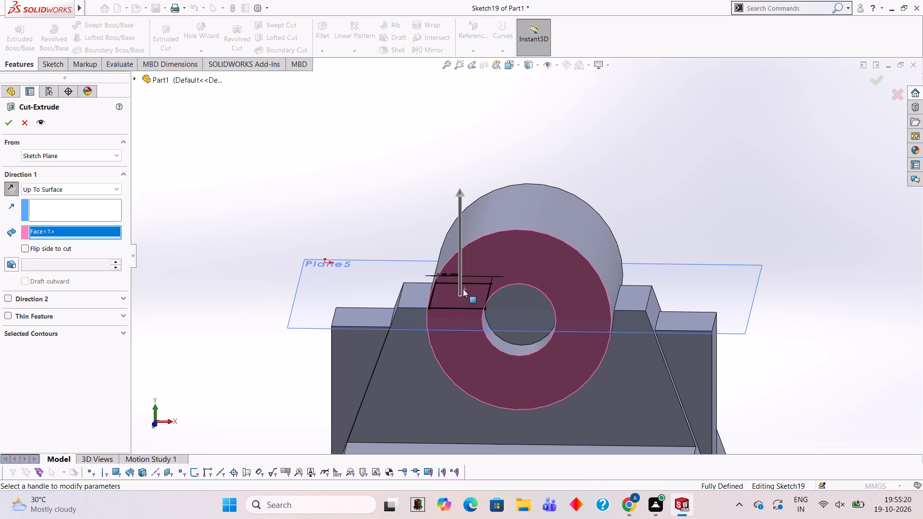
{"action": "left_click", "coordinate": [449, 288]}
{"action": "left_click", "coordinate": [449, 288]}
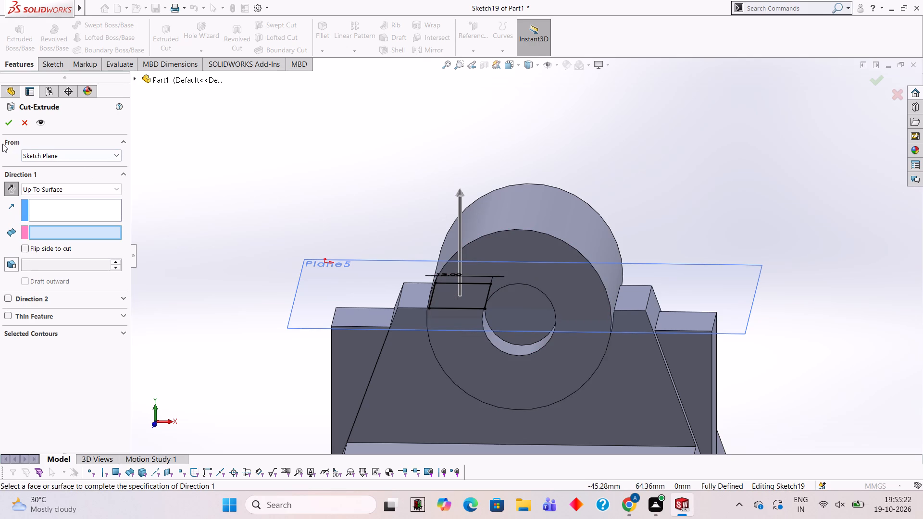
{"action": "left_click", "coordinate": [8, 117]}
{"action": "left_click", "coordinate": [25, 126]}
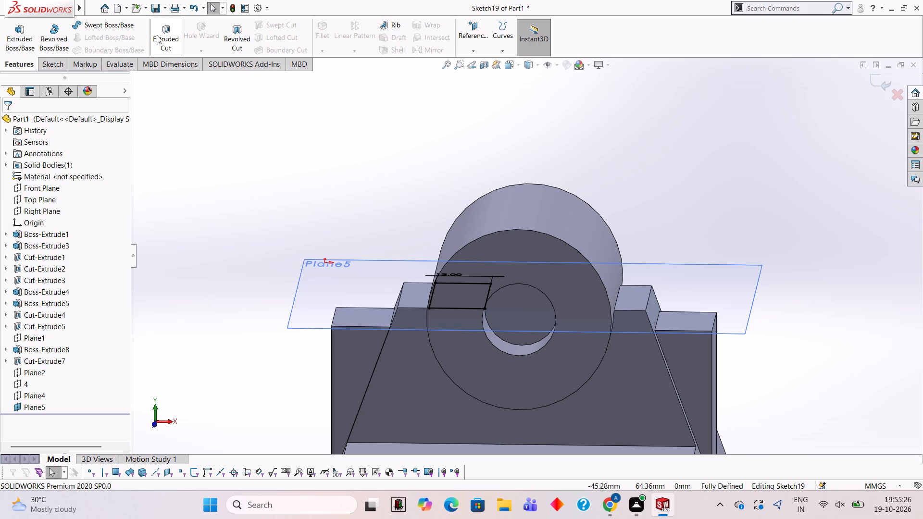
Cut away the material outside the rectangle with a reversed Blind Extruded Cut, 20 mm deep, with Flip side to cut enabled.
{"action": "left_click", "coordinate": [157, 35]}
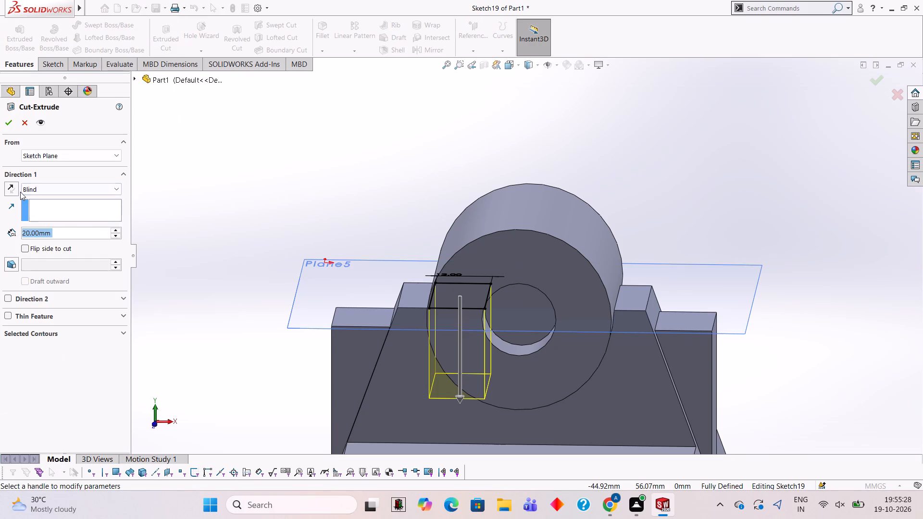
{"action": "left_click", "coordinate": [15, 188]}
{"action": "middle_click_drag", "start_coordinate": [464, 275], "coordinate": [466, 268]}
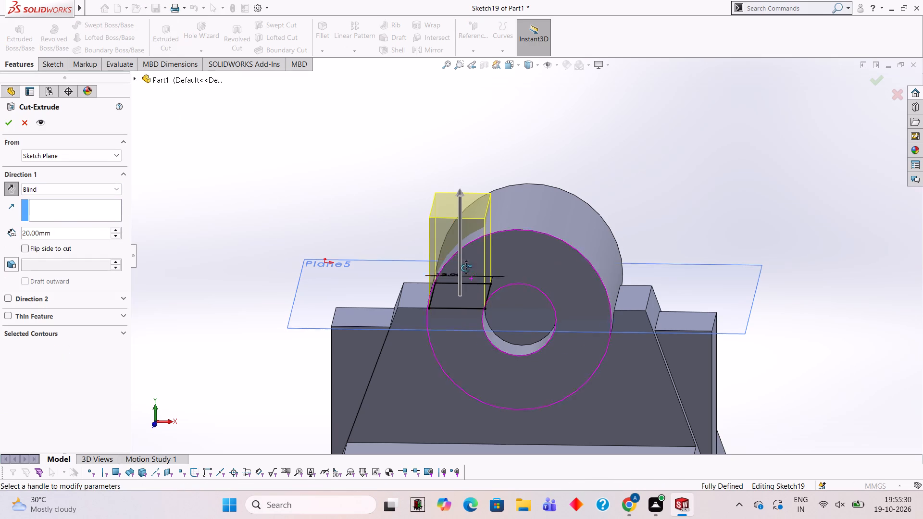
{"action": "middle_click_drag", "start_coordinate": [466, 268], "coordinate": [464, 261]}
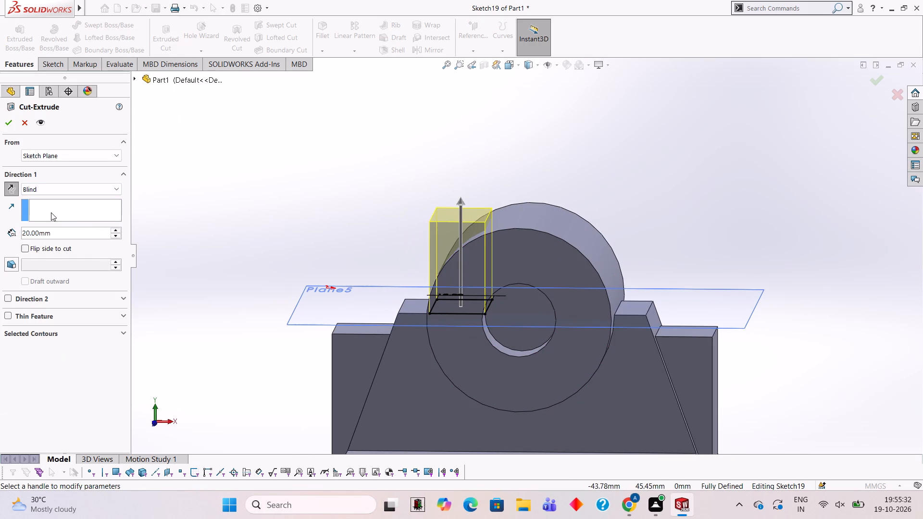
{"action": "left_click", "coordinate": [11, 121]}
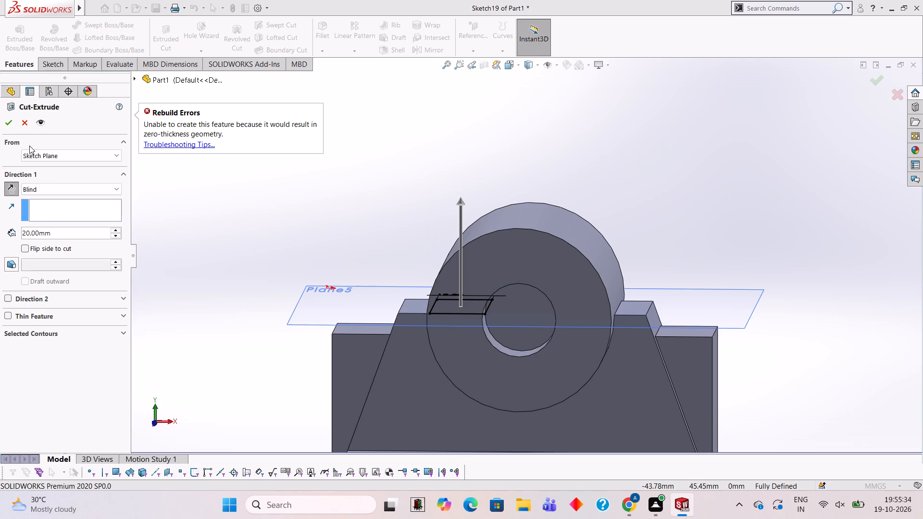
{"action": "left_click", "coordinate": [24, 246]}
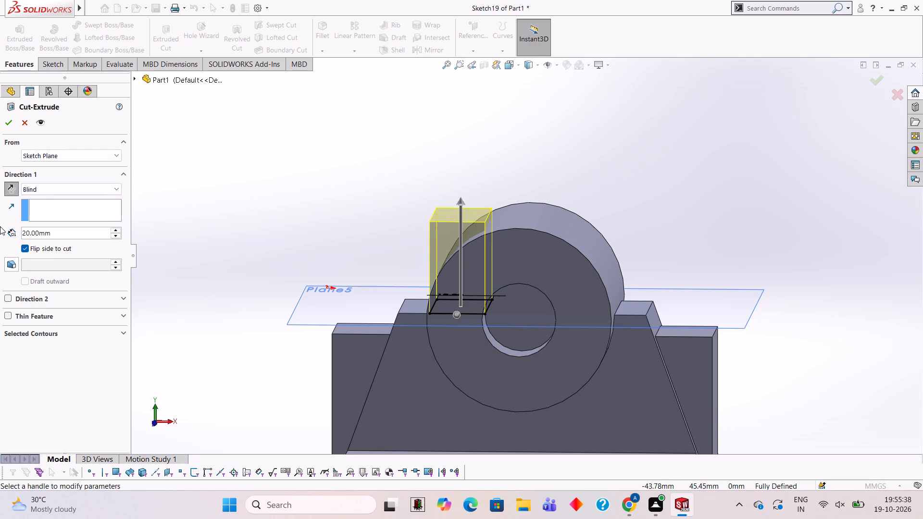
{"action": "left_click", "coordinate": [1, 126]}
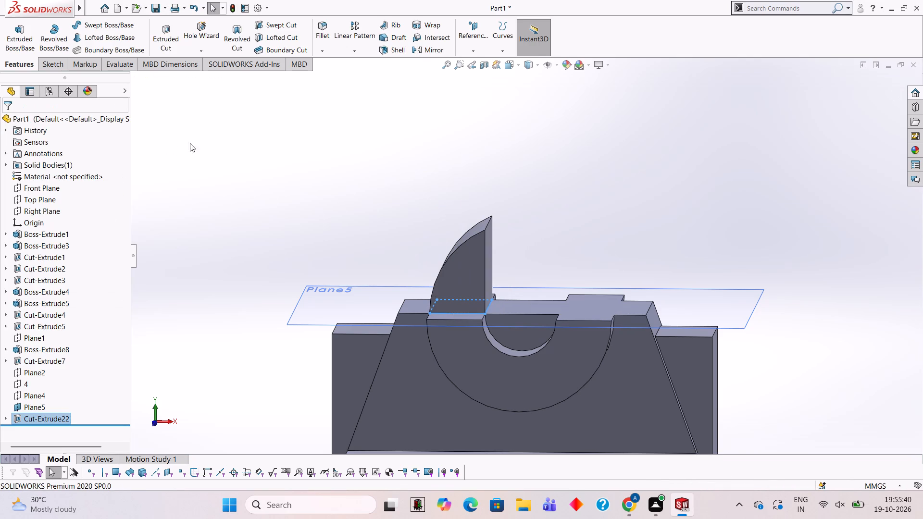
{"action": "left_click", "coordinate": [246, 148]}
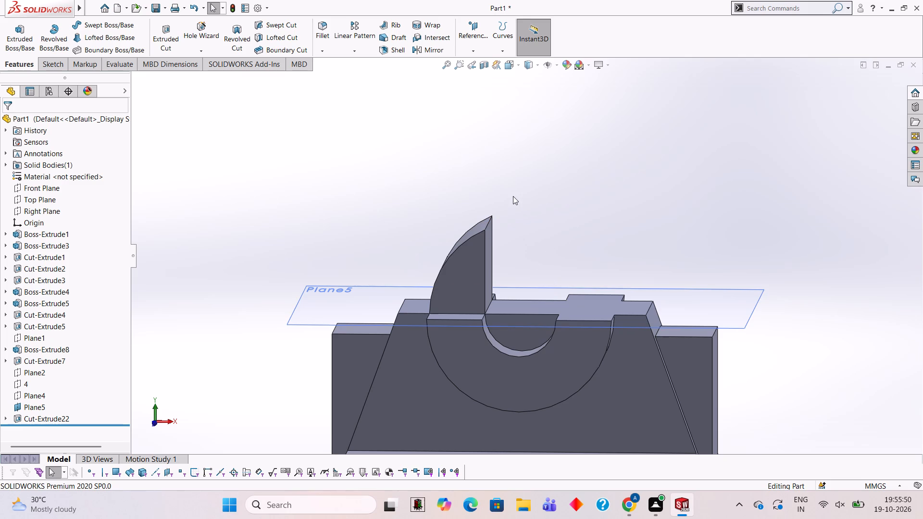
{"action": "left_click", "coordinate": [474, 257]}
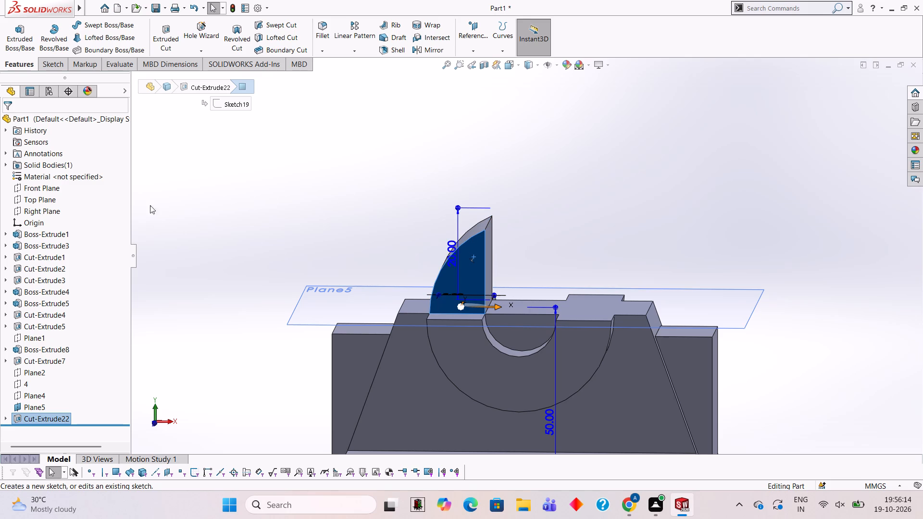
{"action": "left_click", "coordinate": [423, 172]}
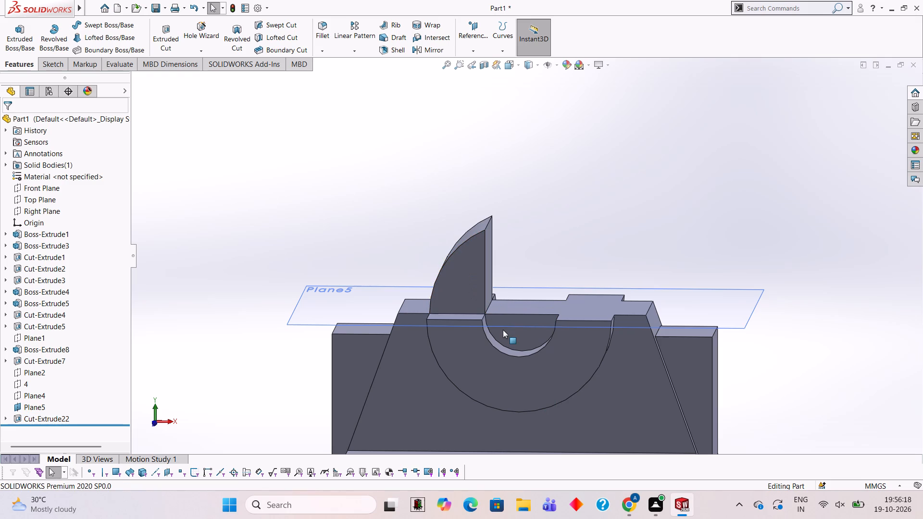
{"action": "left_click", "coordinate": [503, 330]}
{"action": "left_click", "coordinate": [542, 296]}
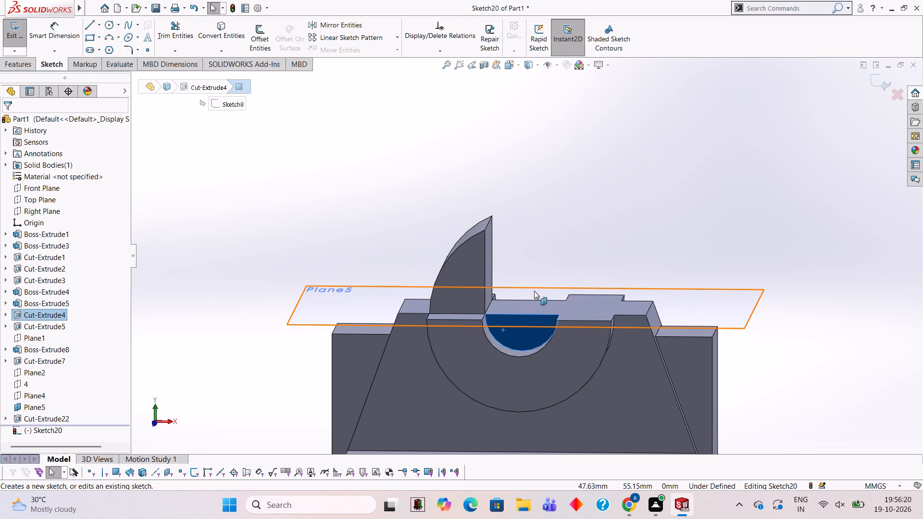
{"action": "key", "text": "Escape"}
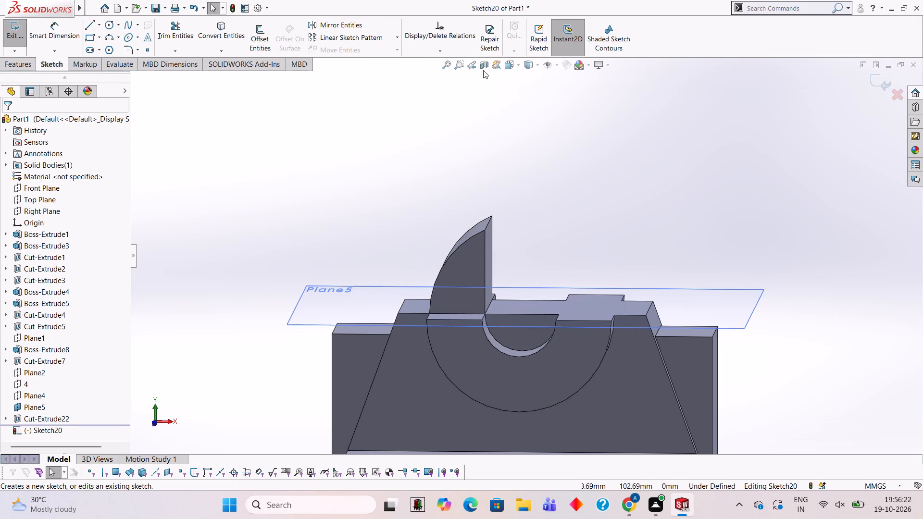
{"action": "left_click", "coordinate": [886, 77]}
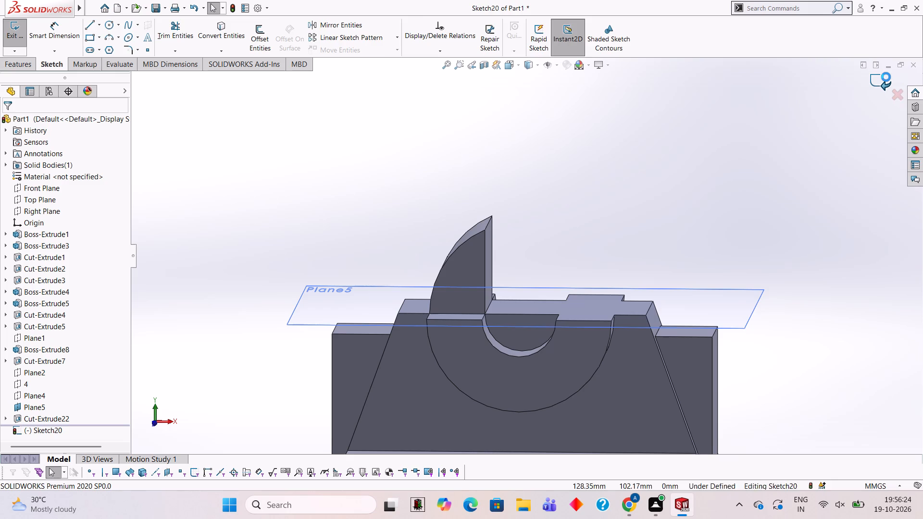
Hide the plane 50 mm above the base.
{"action": "left_click", "coordinate": [710, 307]}
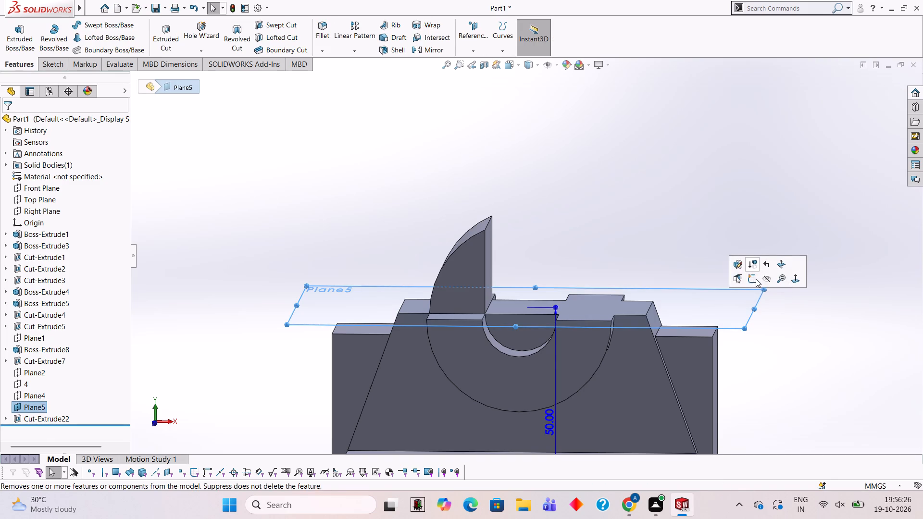
{"action": "left_click", "coordinate": [762, 280]}
{"action": "left_click", "coordinate": [604, 172]}
On the flat inner face of the leftover upper cylinder piece, sketch a closed line outline, 24 mm wide and about 18.87 mm high.
{"action": "scroll", "coordinate": [599, 191], "scroll_direction": "down", "scroll_amount": 2}
{"action": "scroll", "coordinate": [563, 244], "scroll_direction": "up", "scroll_amount": 2}
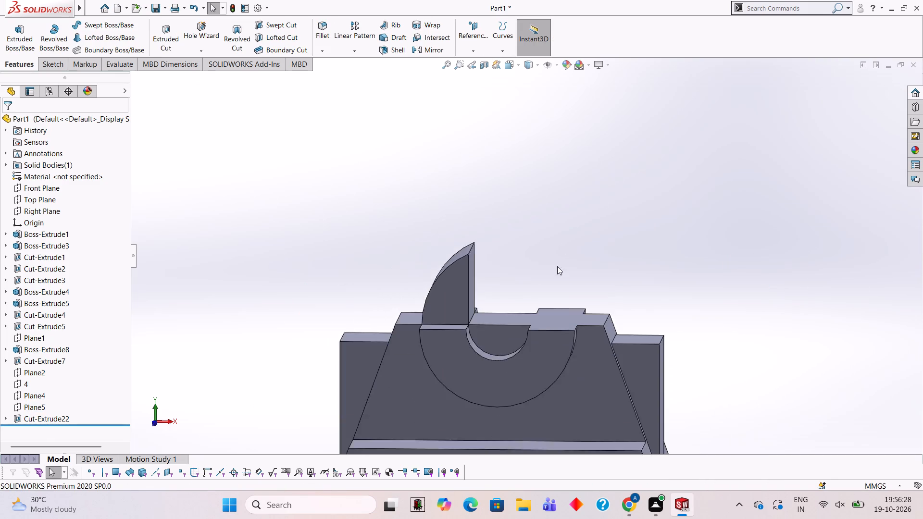
{"action": "scroll", "coordinate": [557, 266], "scroll_direction": "up", "scroll_amount": 2}
{"action": "middle_click_drag", "start_coordinate": [555, 278], "coordinate": [482, 289]}
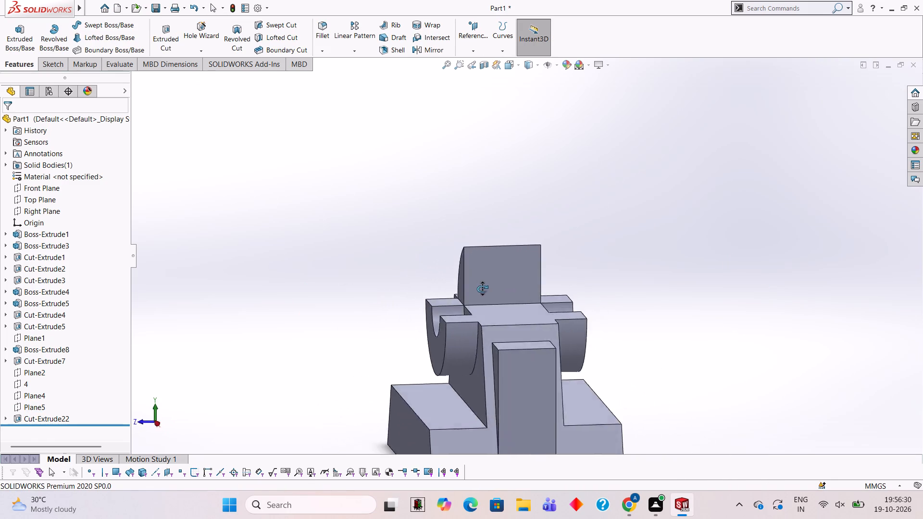
{"action": "middle_click_drag", "start_coordinate": [482, 289], "coordinate": [433, 308]}
{"action": "left_click", "coordinate": [509, 274]}
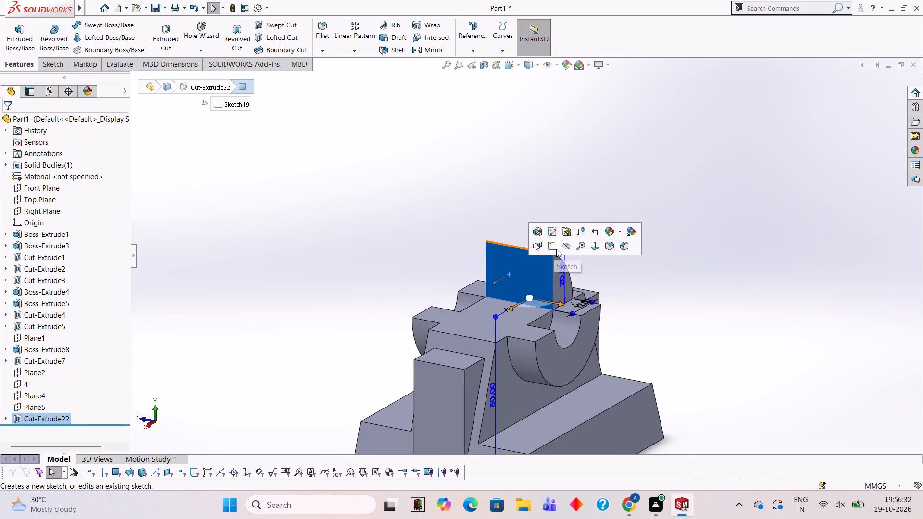
{"action": "left_click", "coordinate": [556, 249]}
{"action": "key", "text": "ctrl+8"}
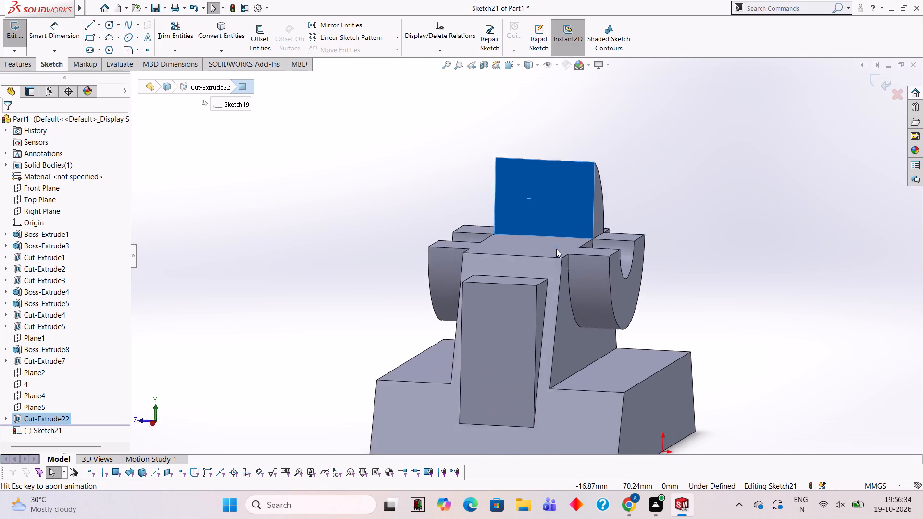
{"action": "scroll", "coordinate": [552, 177], "scroll_direction": "up", "scroll_amount": 2}
{"action": "scroll", "coordinate": [553, 177], "scroll_direction": "down", "scroll_amount": 3}
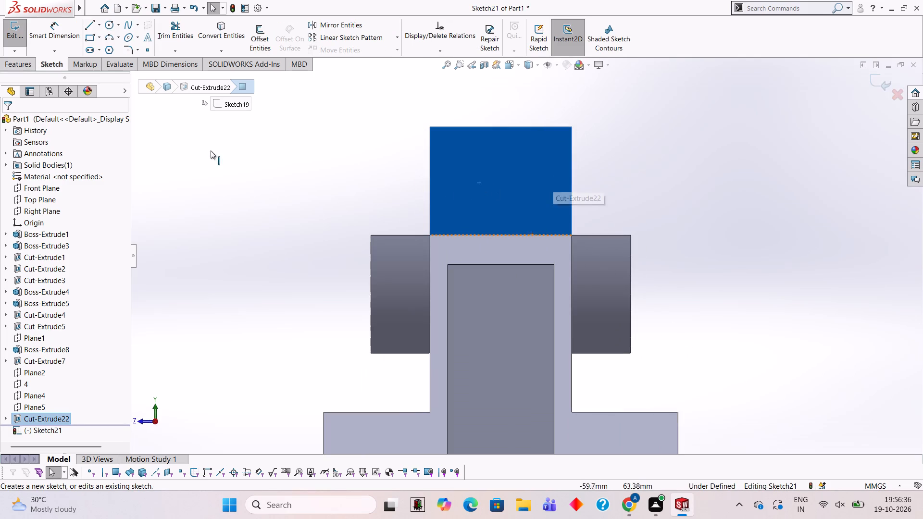
{"action": "left_click", "coordinate": [88, 25]}
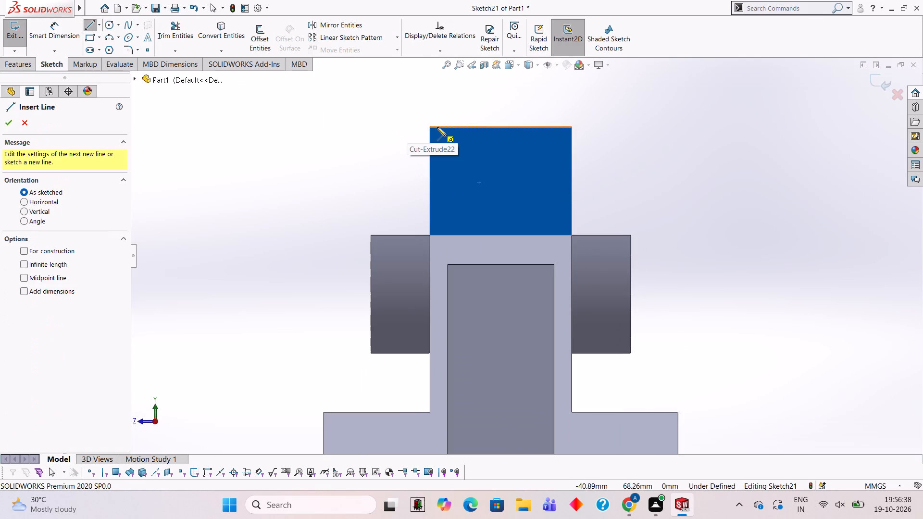
{"action": "left_click", "coordinate": [431, 127]}
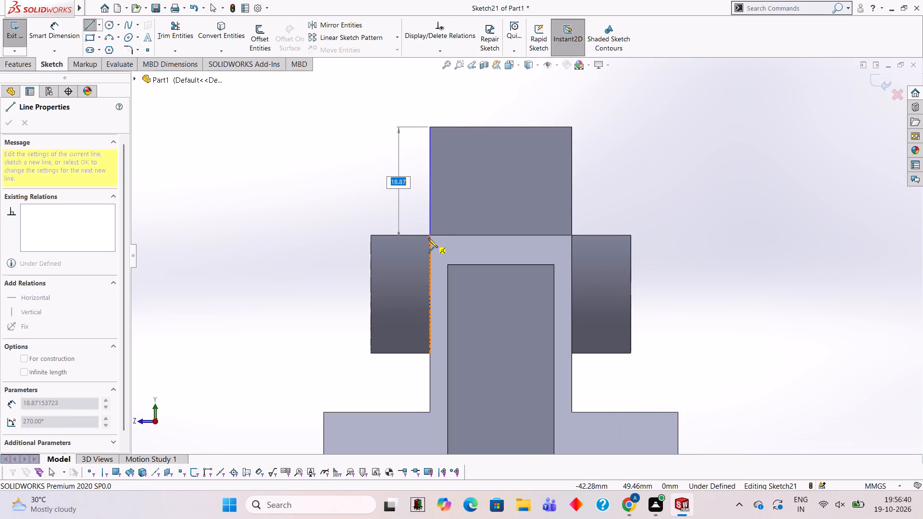
{"action": "left_click", "coordinate": [430, 235]}
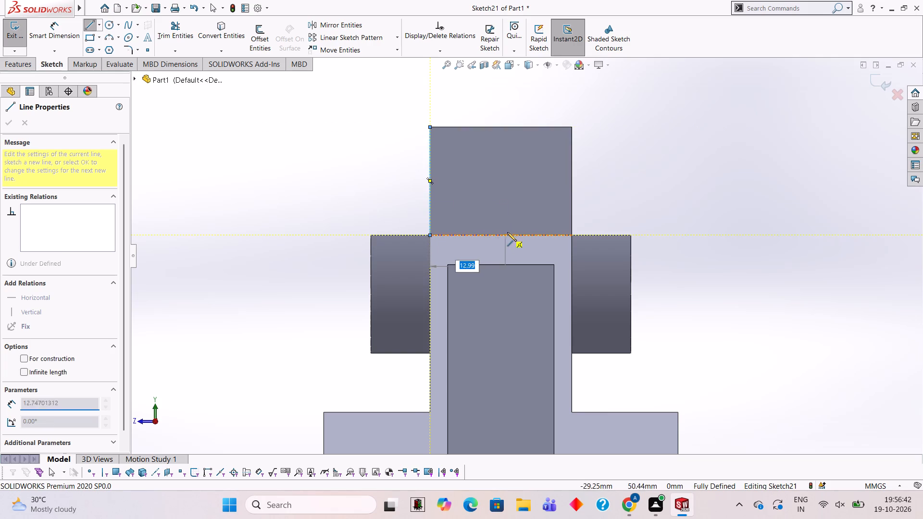
{"action": "left_click", "coordinate": [572, 236]}
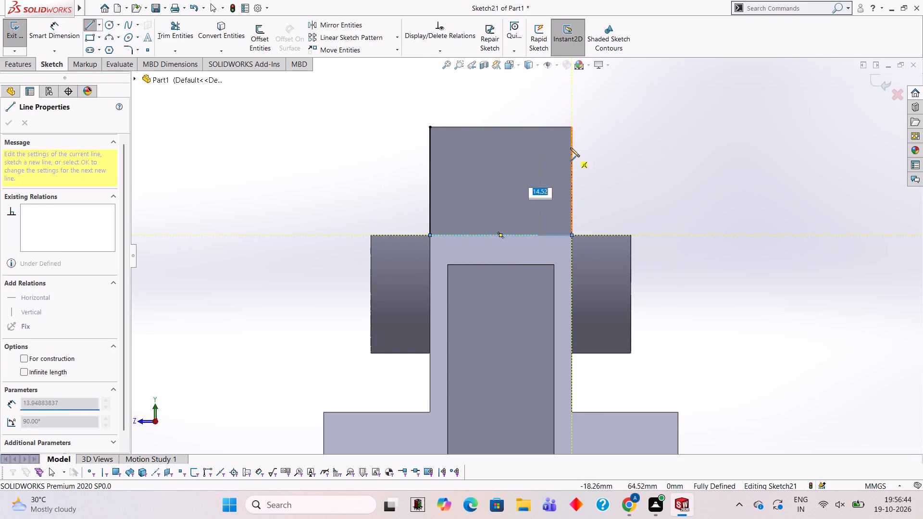
{"action": "left_click", "coordinate": [571, 125]}
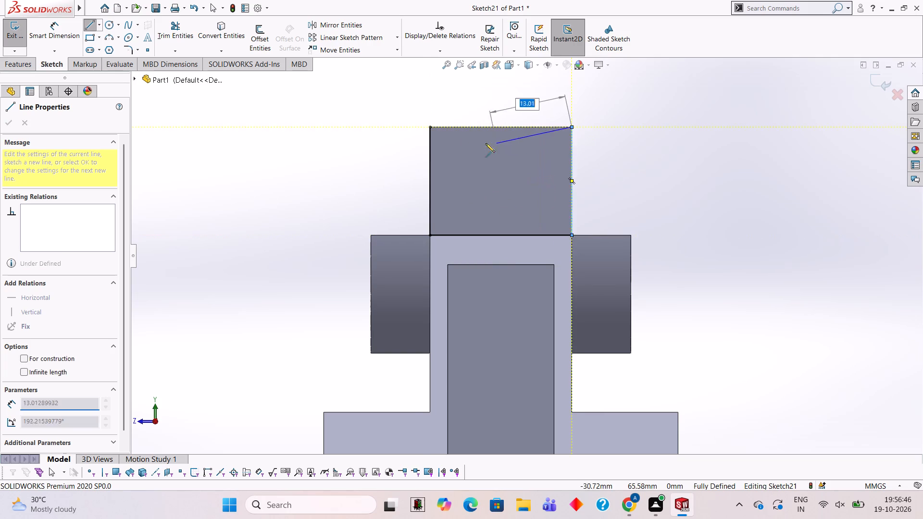
{"action": "left_click", "coordinate": [429, 126]}
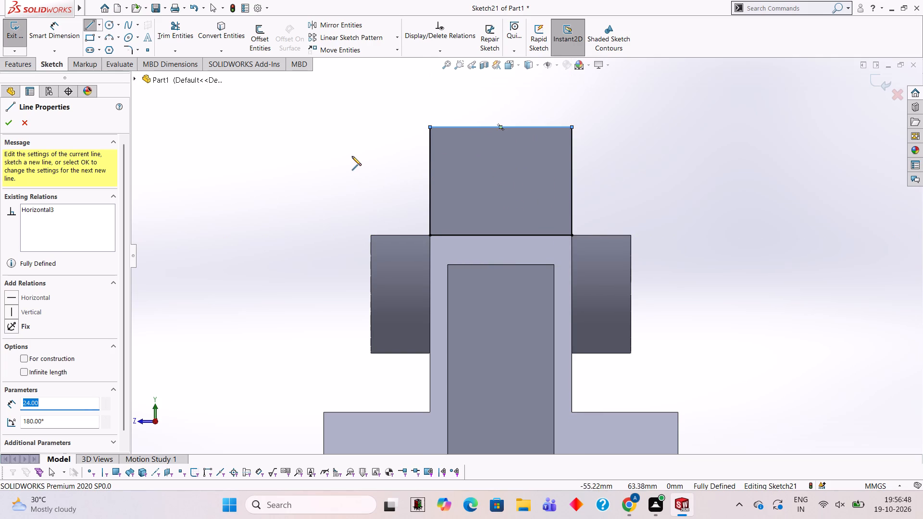
{"action": "left_click", "coordinate": [10, 124]}
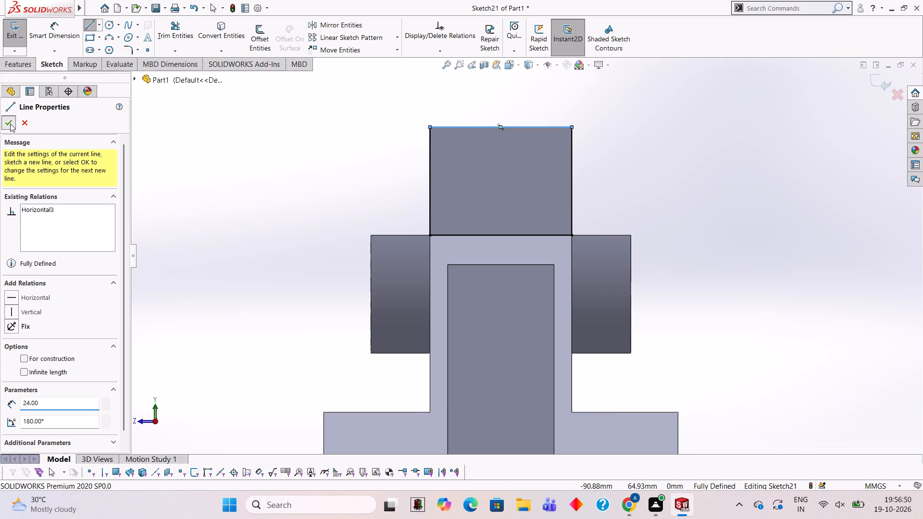
{"action": "left_click", "coordinate": [186, 33]}
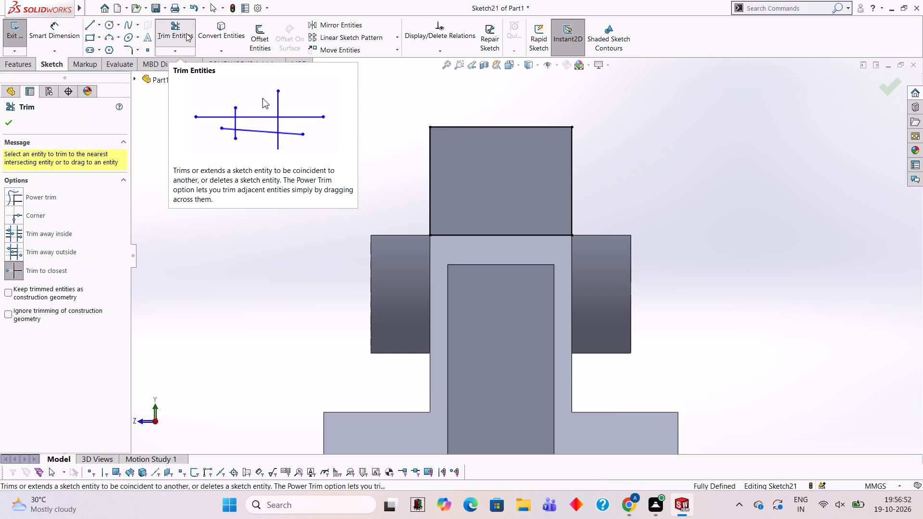
Cut away the leftover upper cylinder piece with a Blind Extruded Cut of the outline, 20 mm deep.
{"action": "left_click", "coordinate": [13, 69]}
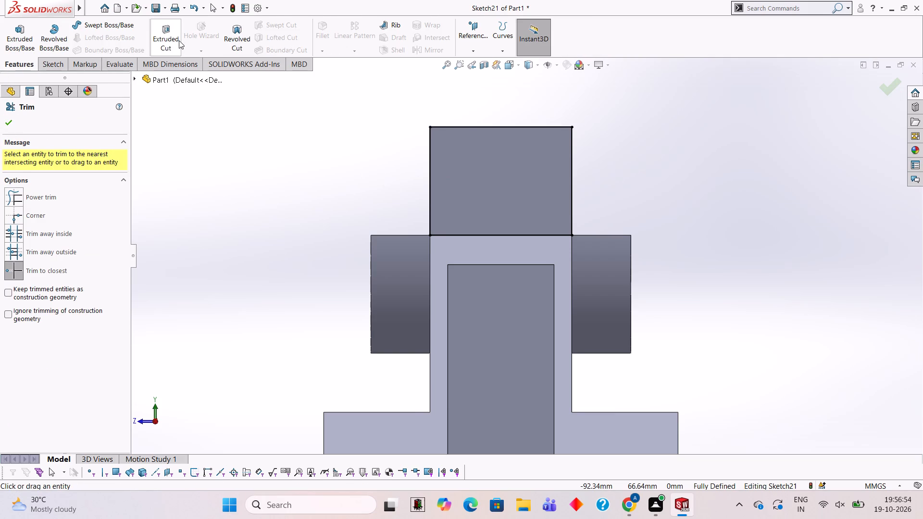
{"action": "left_click", "coordinate": [174, 37]}
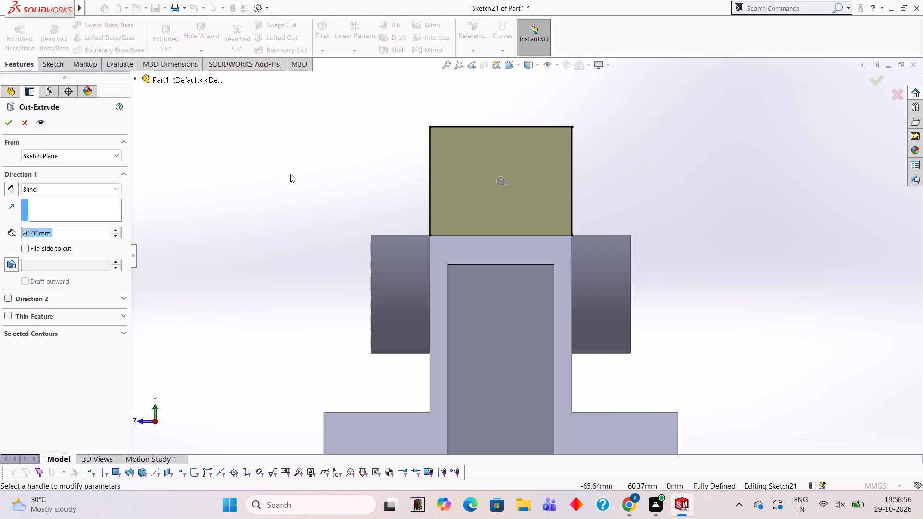
{"action": "middle_click_drag", "start_coordinate": [301, 179], "coordinate": [359, 207]}
{"action": "left_click", "coordinate": [10, 122]}
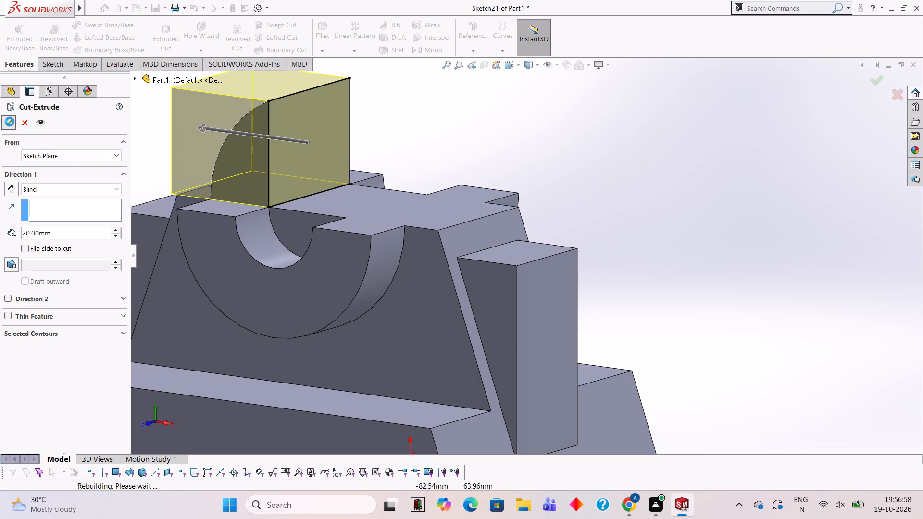
{"action": "left_click", "coordinate": [400, 127]}
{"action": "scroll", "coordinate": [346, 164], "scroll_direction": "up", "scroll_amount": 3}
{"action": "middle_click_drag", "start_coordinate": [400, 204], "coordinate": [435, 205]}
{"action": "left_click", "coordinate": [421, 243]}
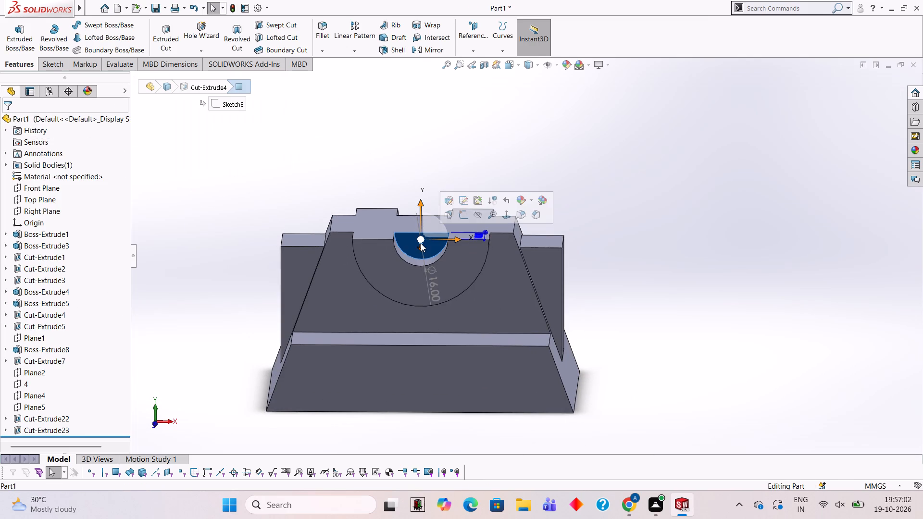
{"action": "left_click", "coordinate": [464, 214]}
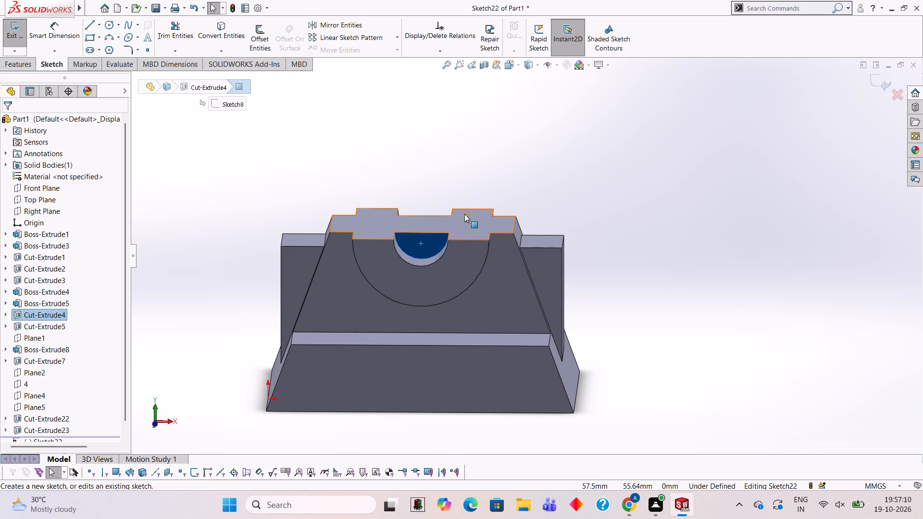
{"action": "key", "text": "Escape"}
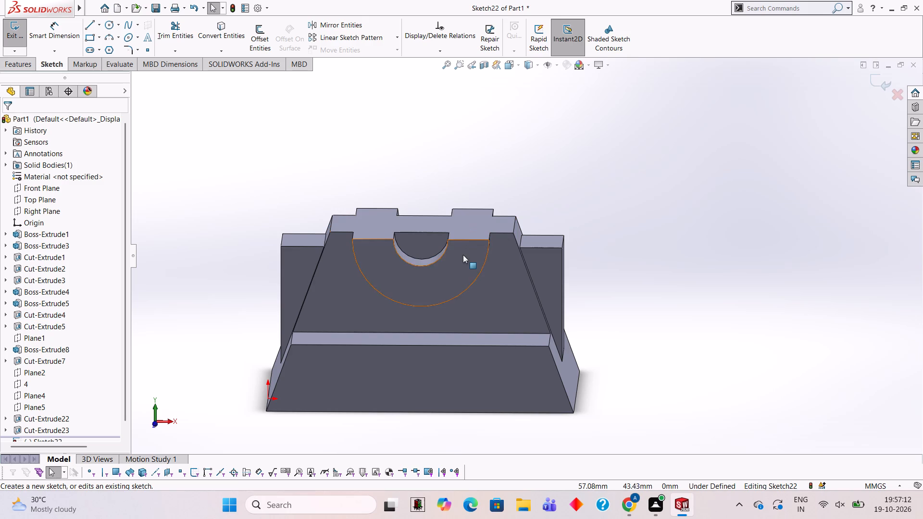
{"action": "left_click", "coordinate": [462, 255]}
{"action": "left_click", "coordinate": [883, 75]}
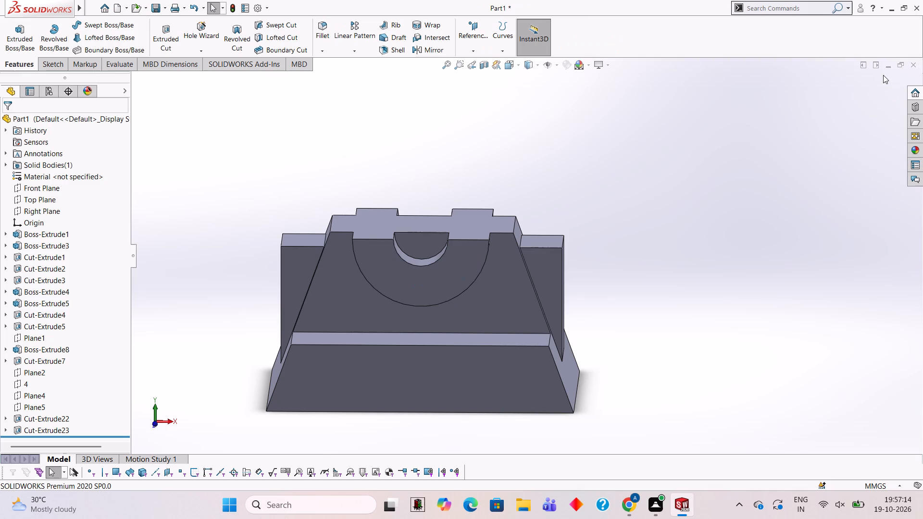
On the half-cylinder's front face, sketch a line rectangle 16 mm wide and 20 mm high, rising from the bore's two upper corners.
{"action": "left_click", "coordinate": [467, 243]}
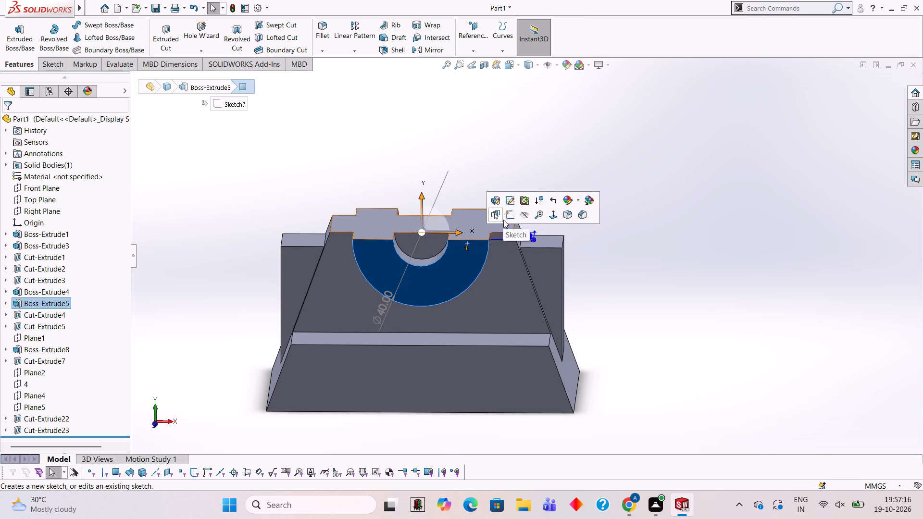
{"action": "left_click", "coordinate": [507, 210]}
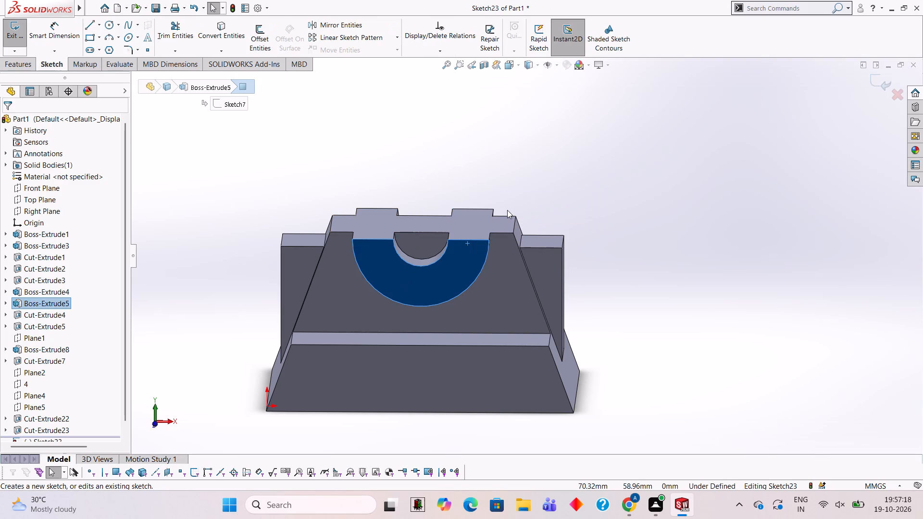
{"action": "key", "text": "ctrl+8"}
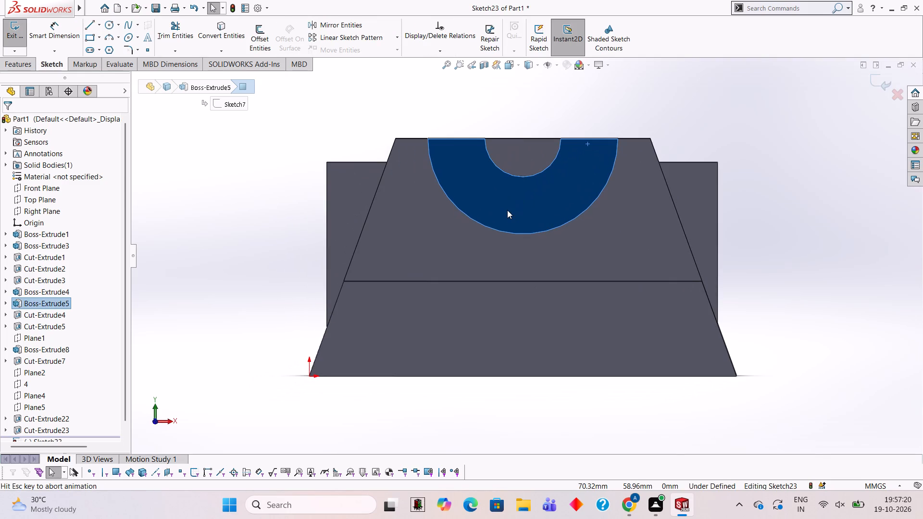
{"action": "scroll", "coordinate": [599, 187], "scroll_direction": "up", "scroll_amount": 3}
{"action": "scroll", "coordinate": [597, 185], "scroll_direction": "down", "scroll_amount": 3}
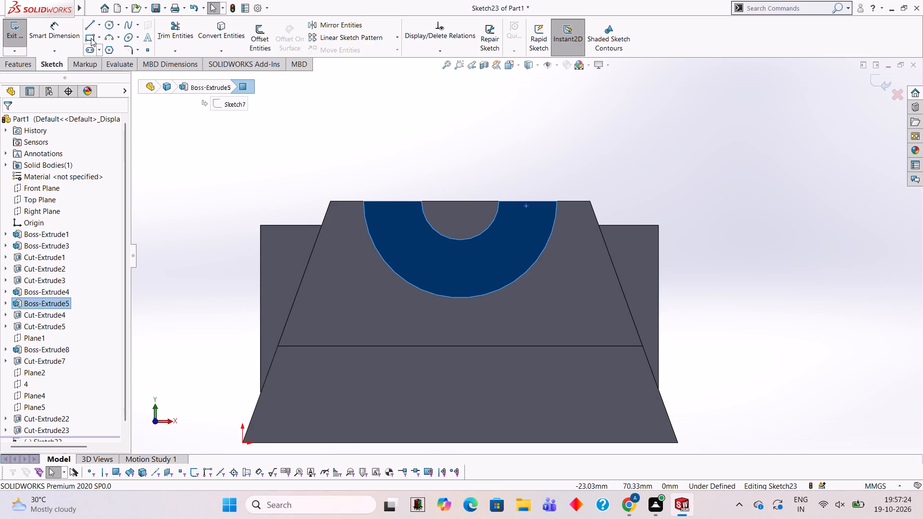
{"action": "left_click", "coordinate": [92, 26]}
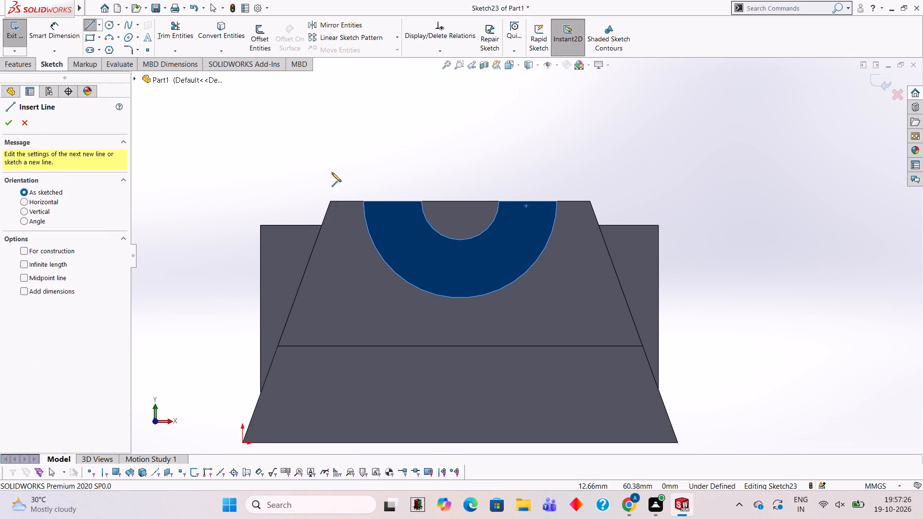
{"action": "left_click", "coordinate": [421, 202]}
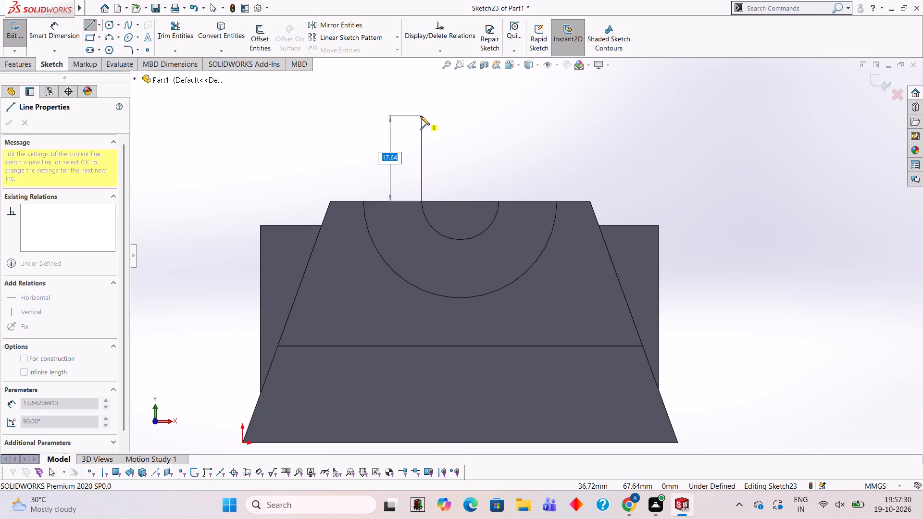
{"action": "type", "text": "20"}
{"action": "key", "text": "Return"}
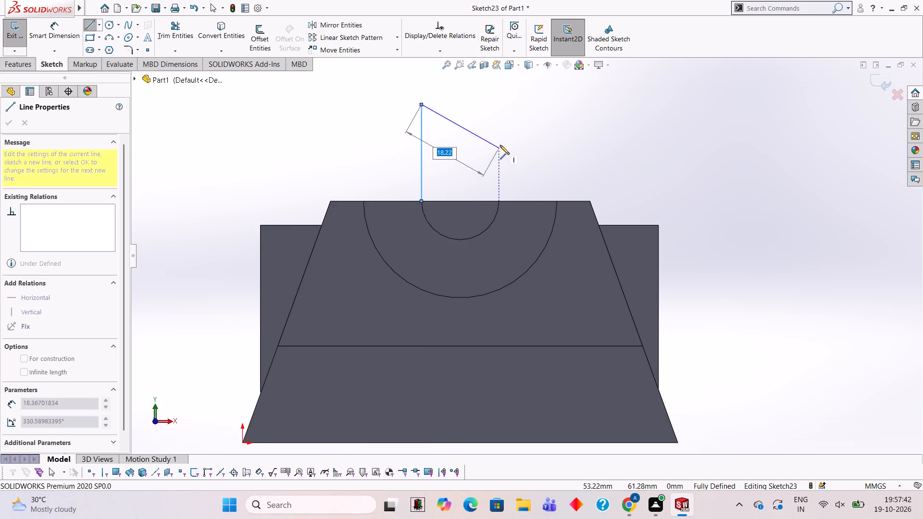
{"action": "left_click", "coordinate": [499, 105]}
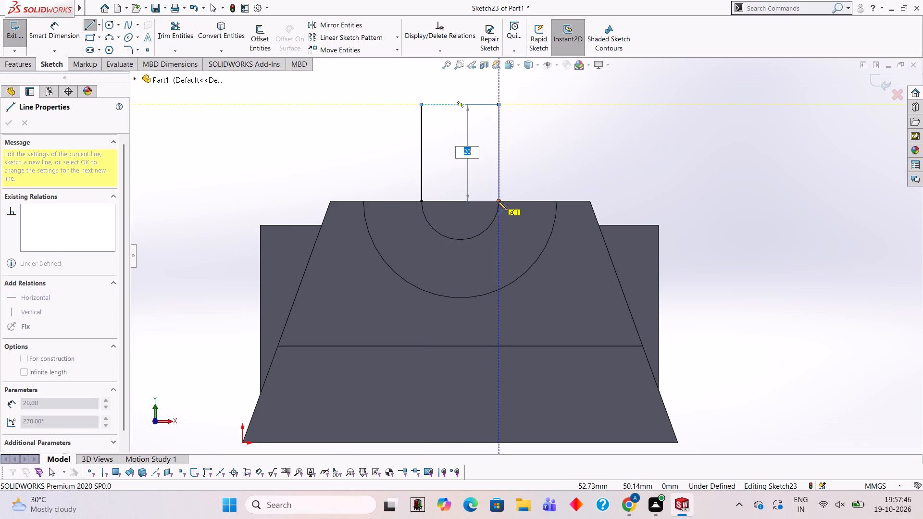
{"action": "left_click", "coordinate": [498, 201]}
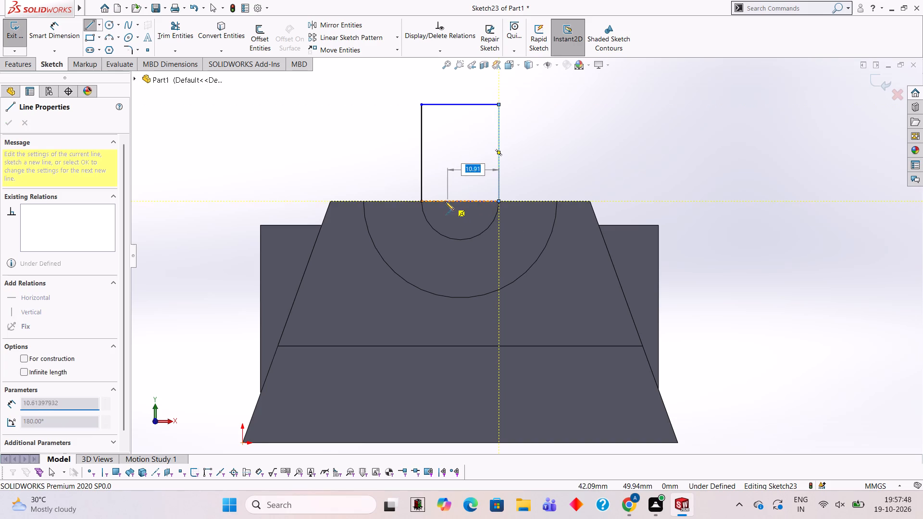
{"action": "left_click", "coordinate": [422, 200]}
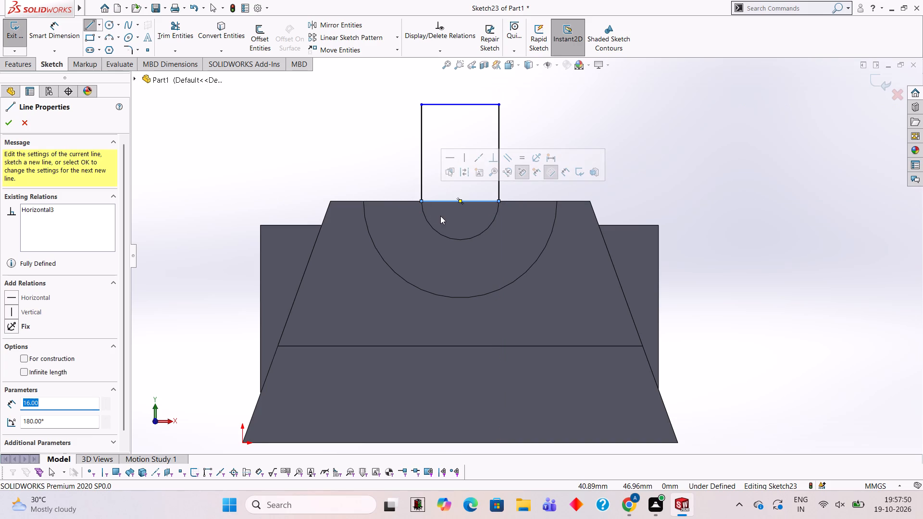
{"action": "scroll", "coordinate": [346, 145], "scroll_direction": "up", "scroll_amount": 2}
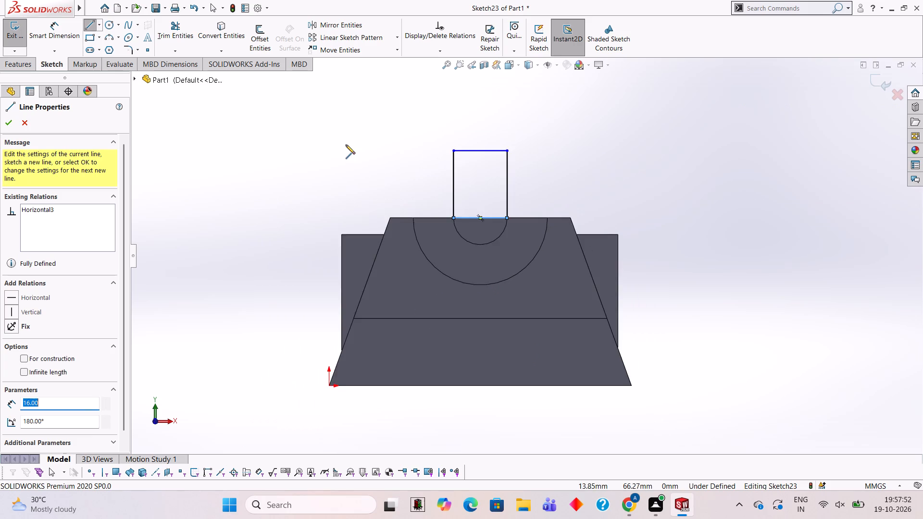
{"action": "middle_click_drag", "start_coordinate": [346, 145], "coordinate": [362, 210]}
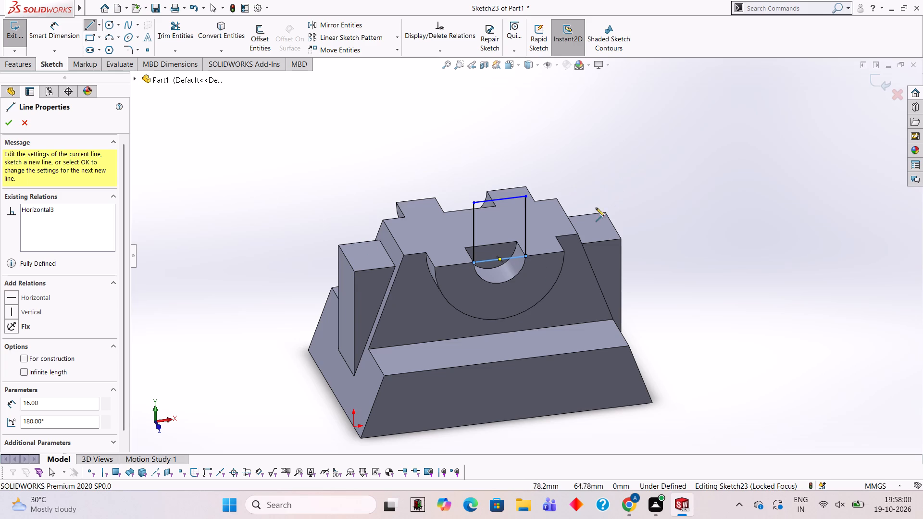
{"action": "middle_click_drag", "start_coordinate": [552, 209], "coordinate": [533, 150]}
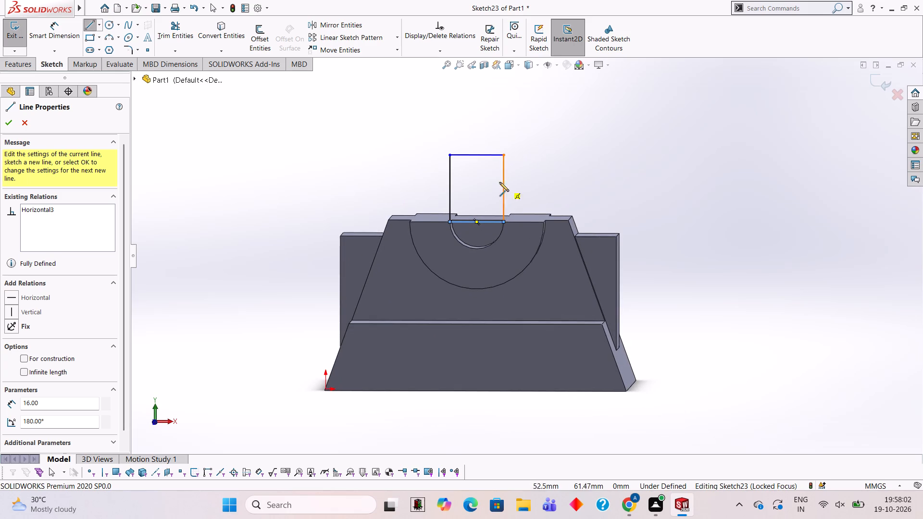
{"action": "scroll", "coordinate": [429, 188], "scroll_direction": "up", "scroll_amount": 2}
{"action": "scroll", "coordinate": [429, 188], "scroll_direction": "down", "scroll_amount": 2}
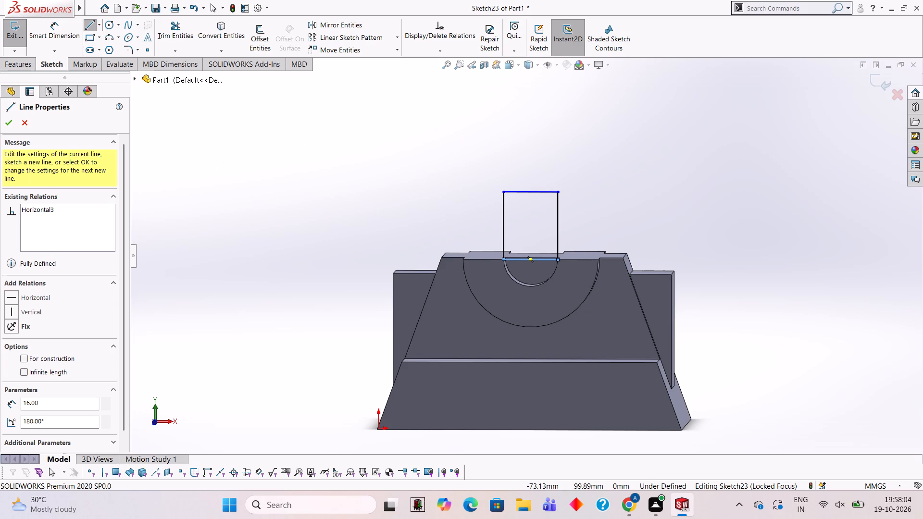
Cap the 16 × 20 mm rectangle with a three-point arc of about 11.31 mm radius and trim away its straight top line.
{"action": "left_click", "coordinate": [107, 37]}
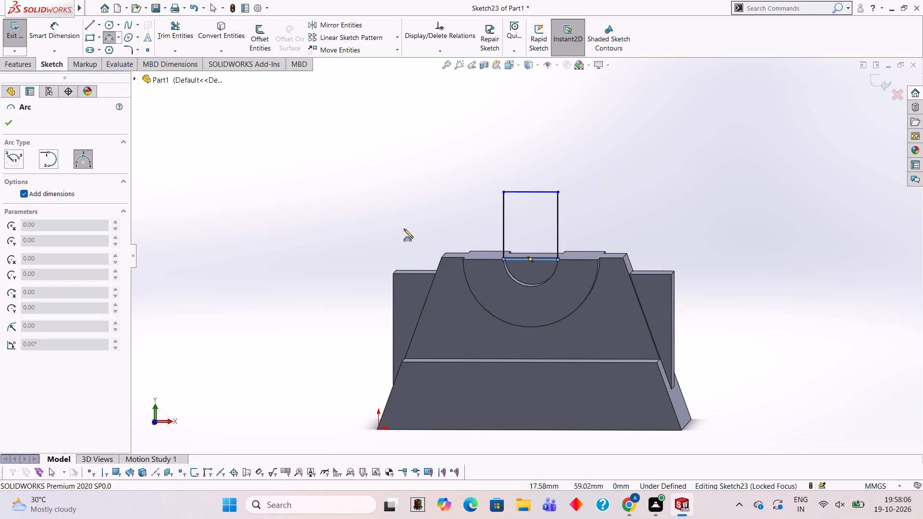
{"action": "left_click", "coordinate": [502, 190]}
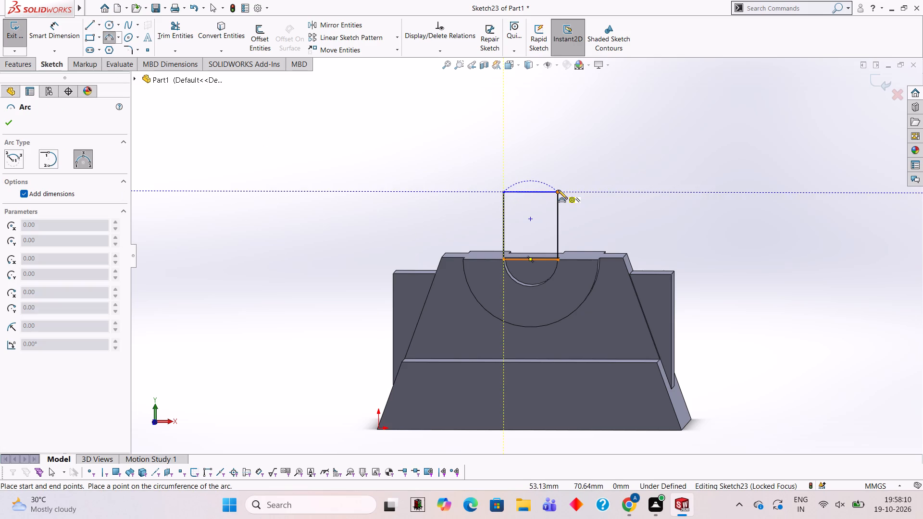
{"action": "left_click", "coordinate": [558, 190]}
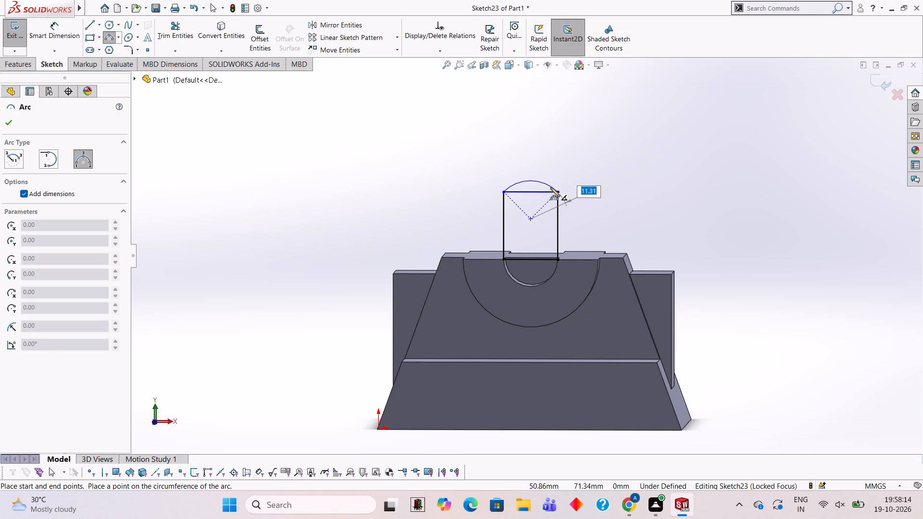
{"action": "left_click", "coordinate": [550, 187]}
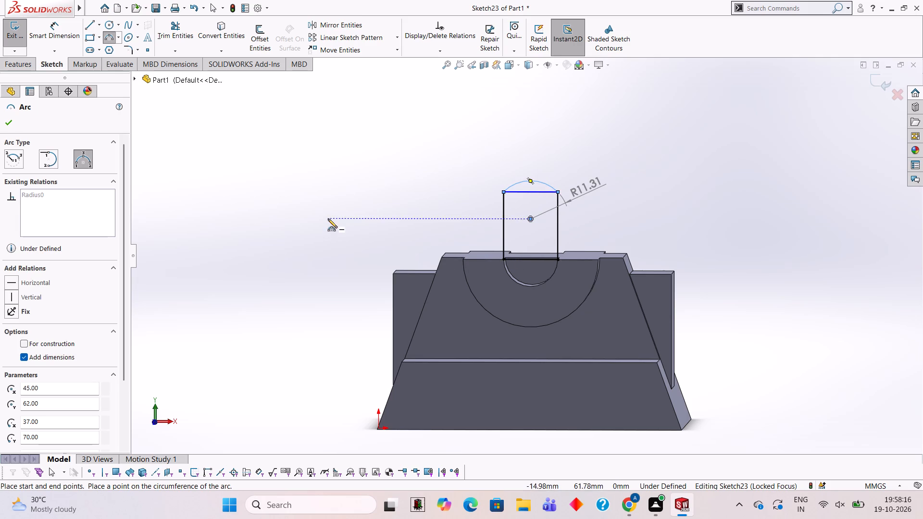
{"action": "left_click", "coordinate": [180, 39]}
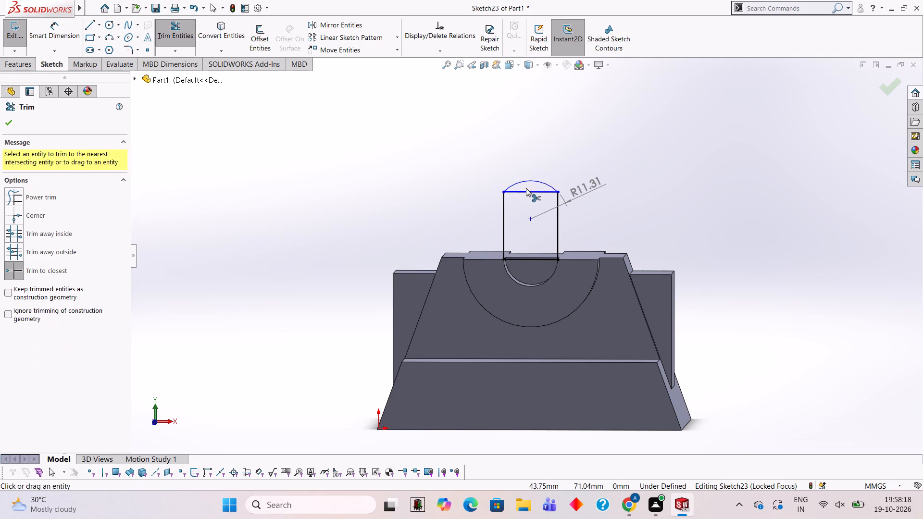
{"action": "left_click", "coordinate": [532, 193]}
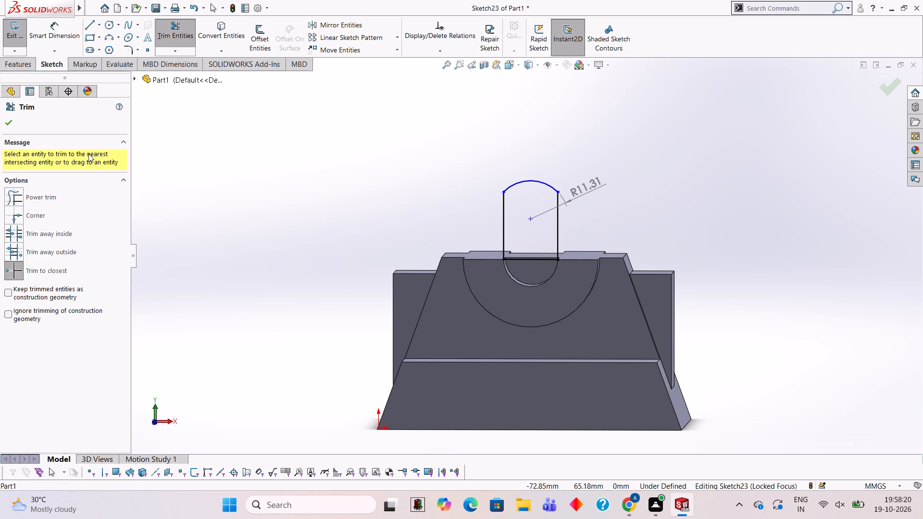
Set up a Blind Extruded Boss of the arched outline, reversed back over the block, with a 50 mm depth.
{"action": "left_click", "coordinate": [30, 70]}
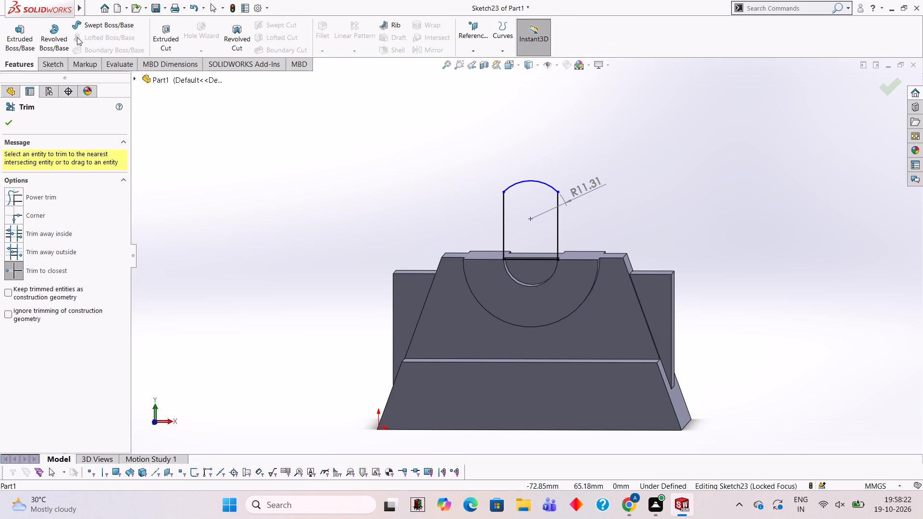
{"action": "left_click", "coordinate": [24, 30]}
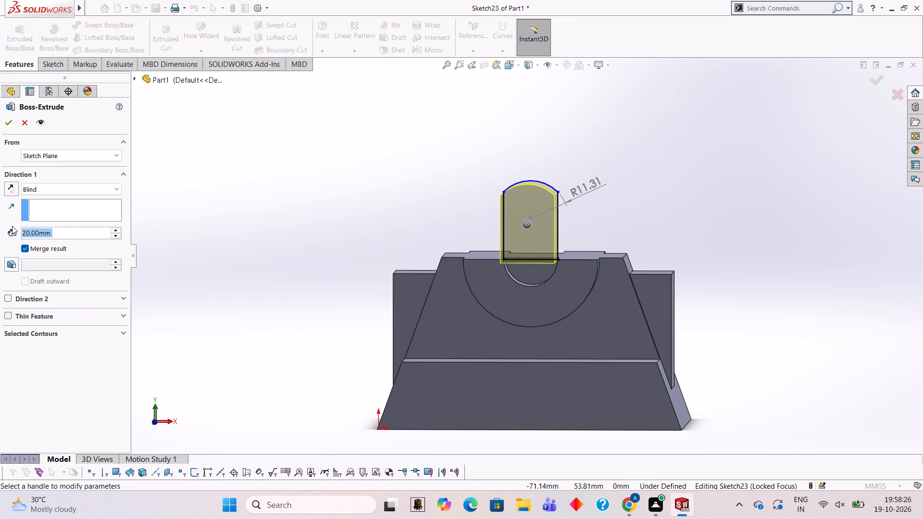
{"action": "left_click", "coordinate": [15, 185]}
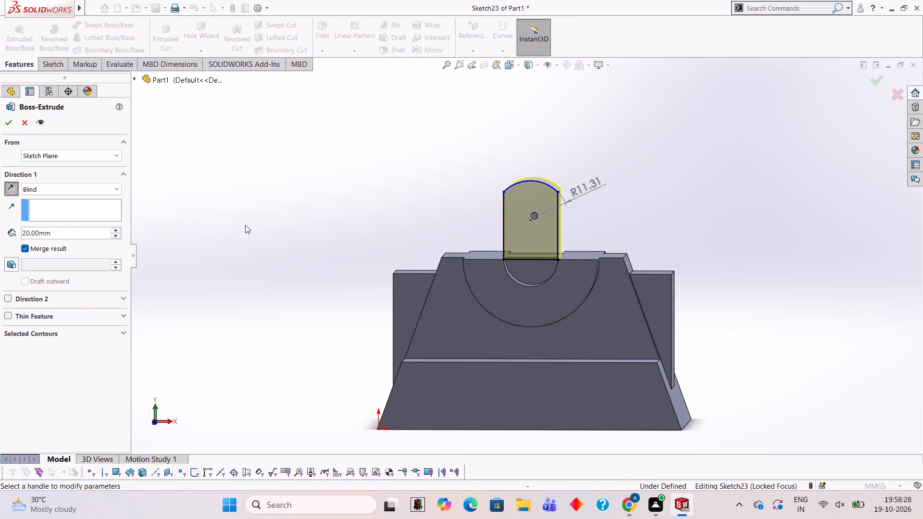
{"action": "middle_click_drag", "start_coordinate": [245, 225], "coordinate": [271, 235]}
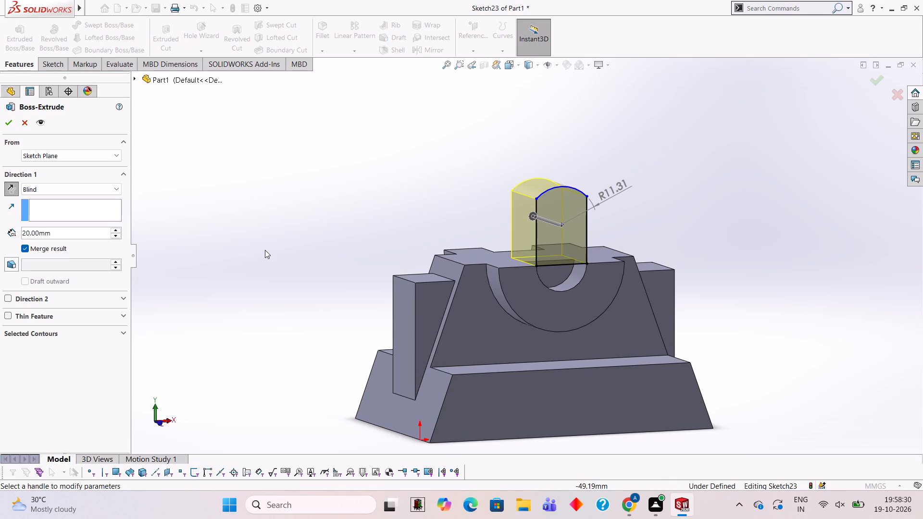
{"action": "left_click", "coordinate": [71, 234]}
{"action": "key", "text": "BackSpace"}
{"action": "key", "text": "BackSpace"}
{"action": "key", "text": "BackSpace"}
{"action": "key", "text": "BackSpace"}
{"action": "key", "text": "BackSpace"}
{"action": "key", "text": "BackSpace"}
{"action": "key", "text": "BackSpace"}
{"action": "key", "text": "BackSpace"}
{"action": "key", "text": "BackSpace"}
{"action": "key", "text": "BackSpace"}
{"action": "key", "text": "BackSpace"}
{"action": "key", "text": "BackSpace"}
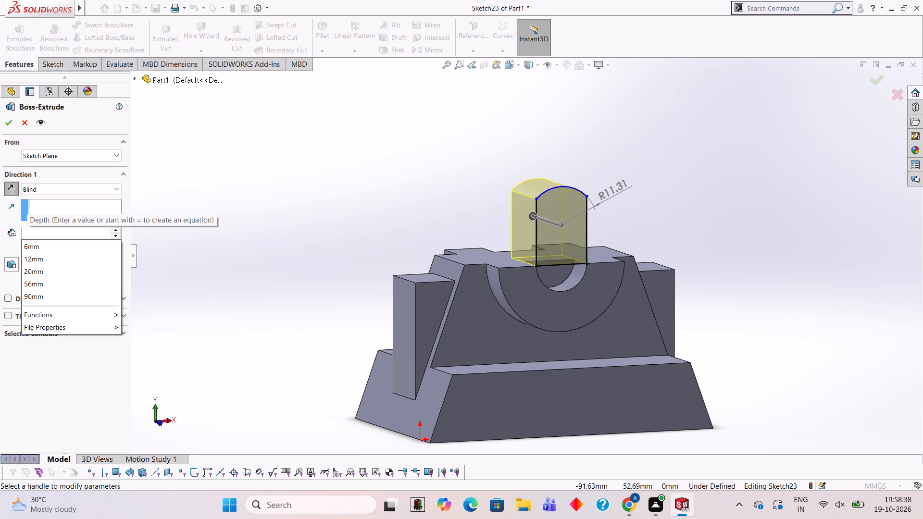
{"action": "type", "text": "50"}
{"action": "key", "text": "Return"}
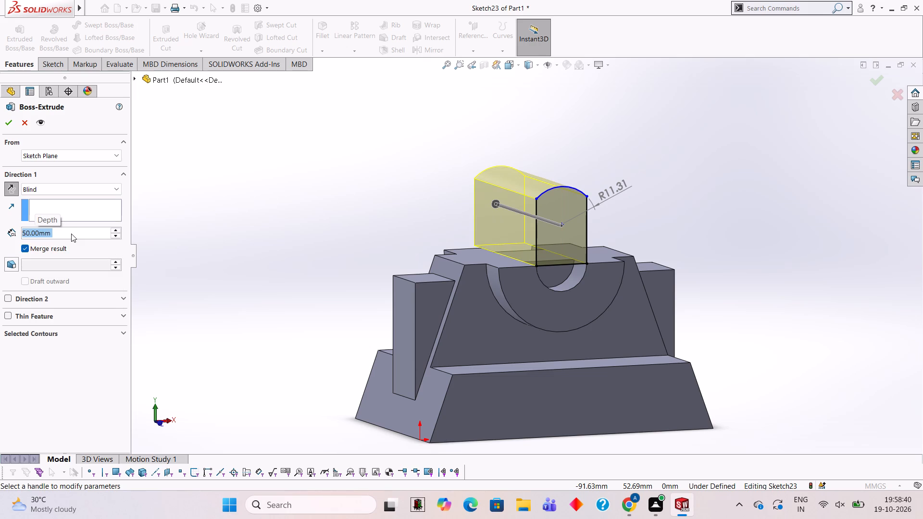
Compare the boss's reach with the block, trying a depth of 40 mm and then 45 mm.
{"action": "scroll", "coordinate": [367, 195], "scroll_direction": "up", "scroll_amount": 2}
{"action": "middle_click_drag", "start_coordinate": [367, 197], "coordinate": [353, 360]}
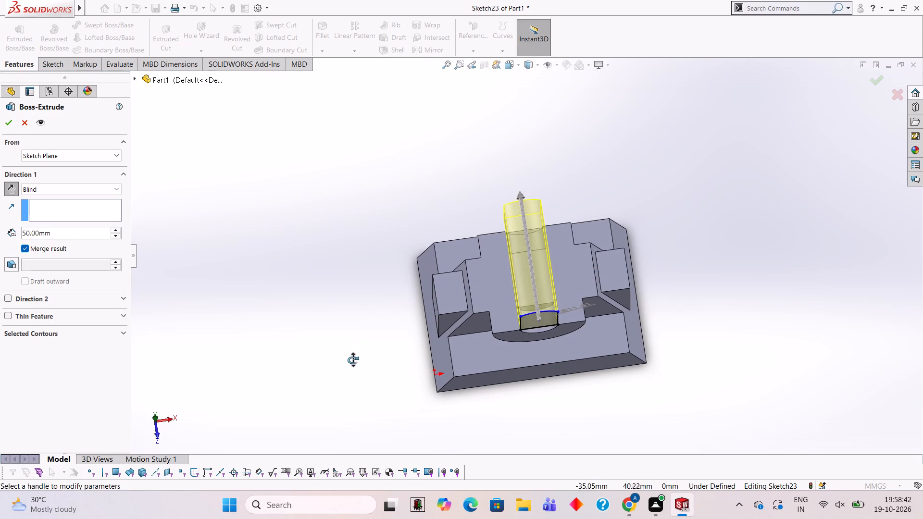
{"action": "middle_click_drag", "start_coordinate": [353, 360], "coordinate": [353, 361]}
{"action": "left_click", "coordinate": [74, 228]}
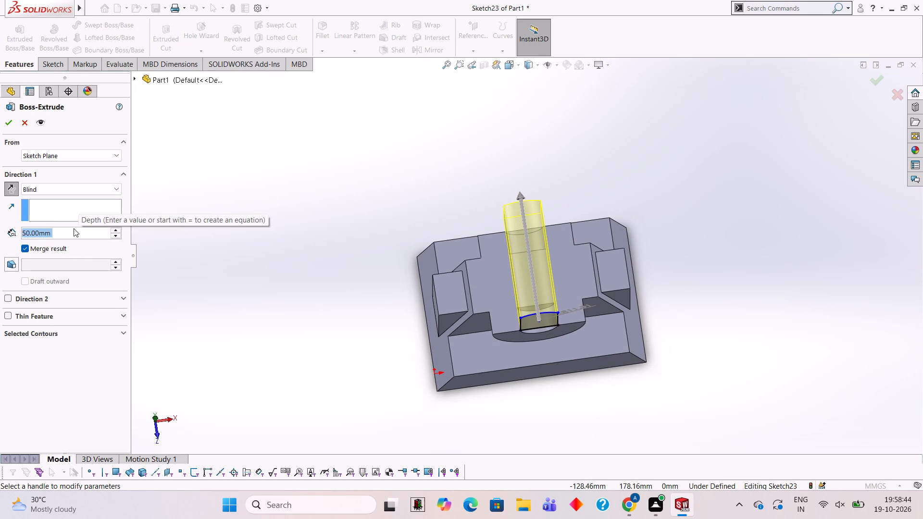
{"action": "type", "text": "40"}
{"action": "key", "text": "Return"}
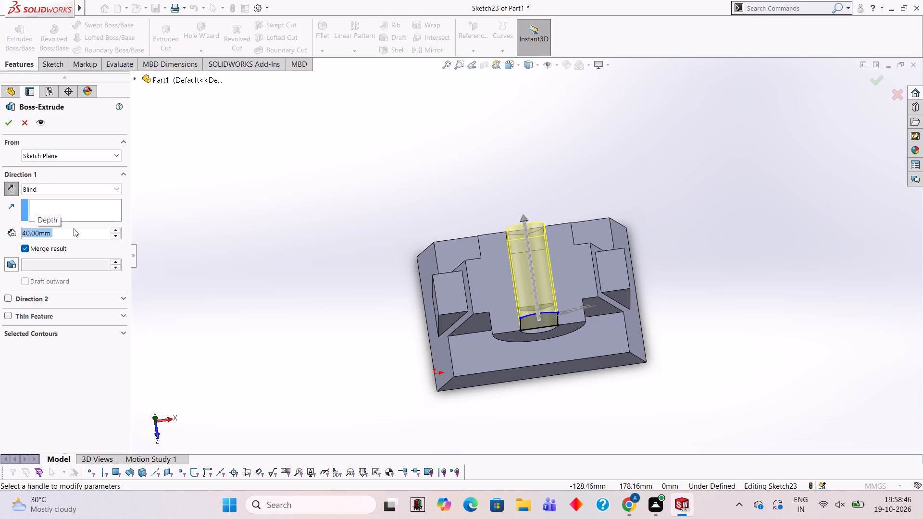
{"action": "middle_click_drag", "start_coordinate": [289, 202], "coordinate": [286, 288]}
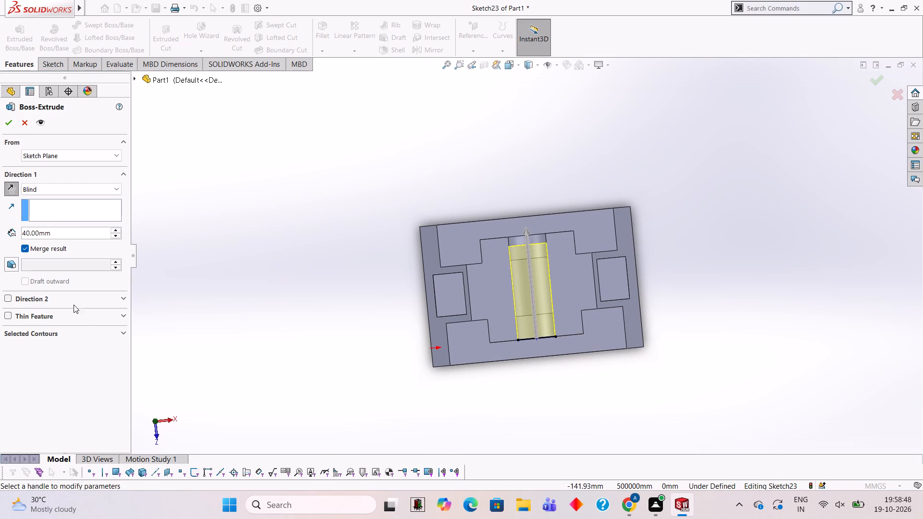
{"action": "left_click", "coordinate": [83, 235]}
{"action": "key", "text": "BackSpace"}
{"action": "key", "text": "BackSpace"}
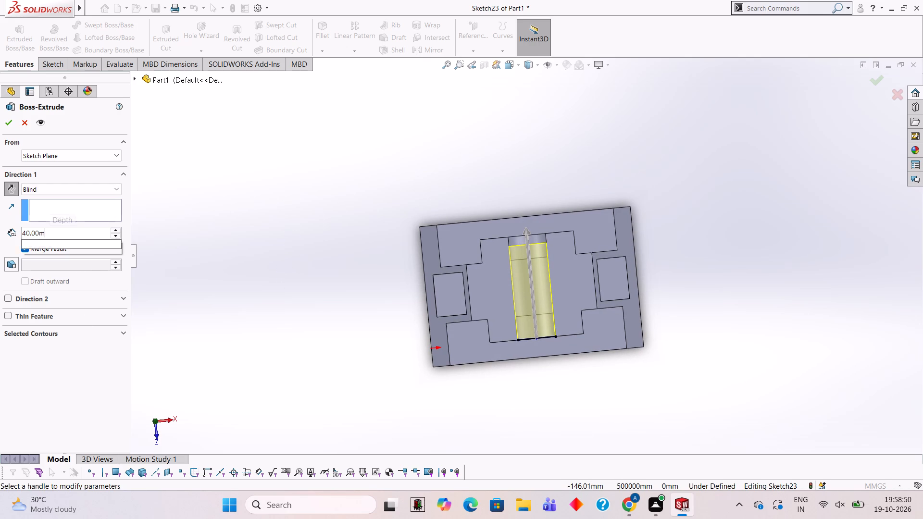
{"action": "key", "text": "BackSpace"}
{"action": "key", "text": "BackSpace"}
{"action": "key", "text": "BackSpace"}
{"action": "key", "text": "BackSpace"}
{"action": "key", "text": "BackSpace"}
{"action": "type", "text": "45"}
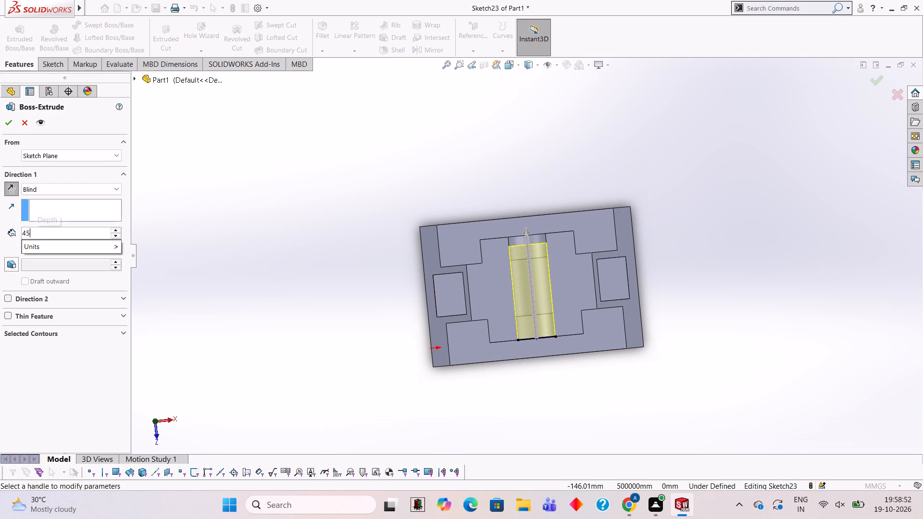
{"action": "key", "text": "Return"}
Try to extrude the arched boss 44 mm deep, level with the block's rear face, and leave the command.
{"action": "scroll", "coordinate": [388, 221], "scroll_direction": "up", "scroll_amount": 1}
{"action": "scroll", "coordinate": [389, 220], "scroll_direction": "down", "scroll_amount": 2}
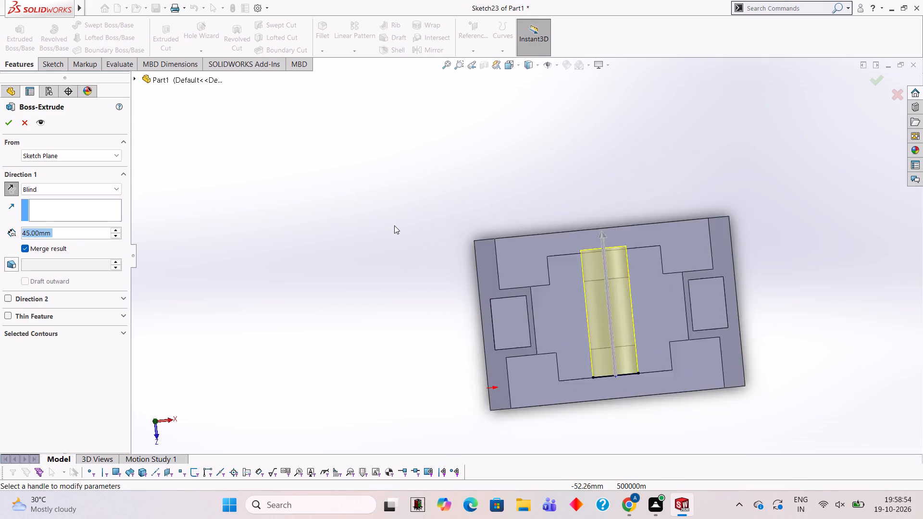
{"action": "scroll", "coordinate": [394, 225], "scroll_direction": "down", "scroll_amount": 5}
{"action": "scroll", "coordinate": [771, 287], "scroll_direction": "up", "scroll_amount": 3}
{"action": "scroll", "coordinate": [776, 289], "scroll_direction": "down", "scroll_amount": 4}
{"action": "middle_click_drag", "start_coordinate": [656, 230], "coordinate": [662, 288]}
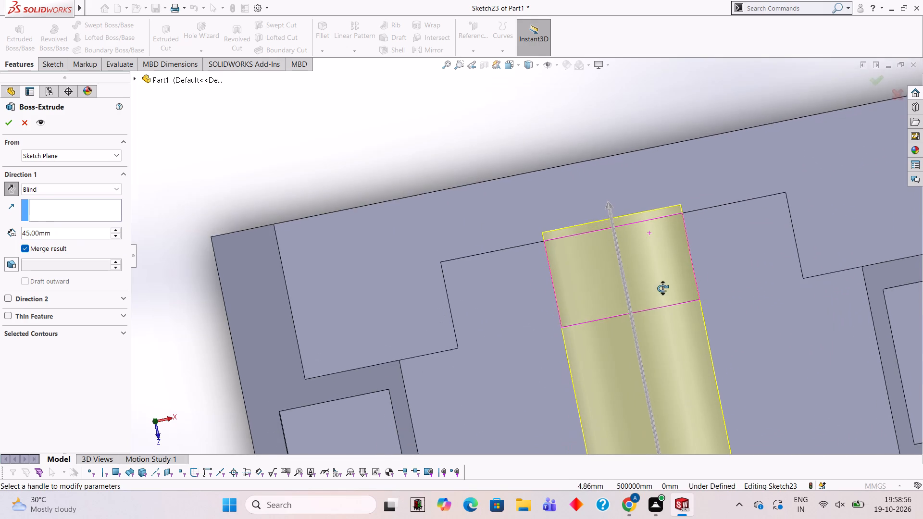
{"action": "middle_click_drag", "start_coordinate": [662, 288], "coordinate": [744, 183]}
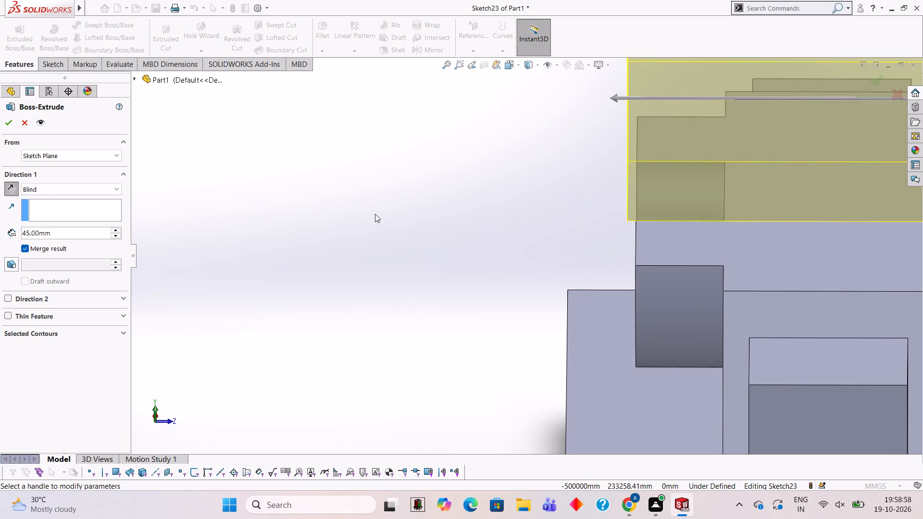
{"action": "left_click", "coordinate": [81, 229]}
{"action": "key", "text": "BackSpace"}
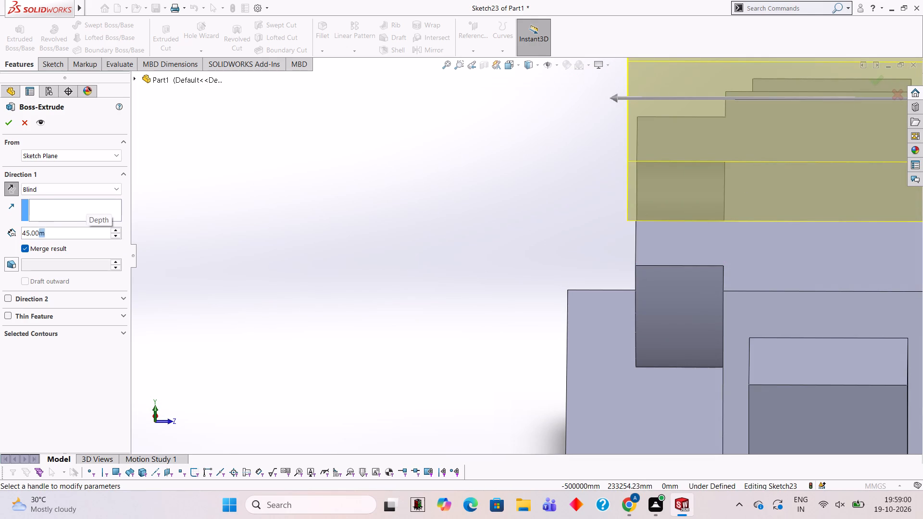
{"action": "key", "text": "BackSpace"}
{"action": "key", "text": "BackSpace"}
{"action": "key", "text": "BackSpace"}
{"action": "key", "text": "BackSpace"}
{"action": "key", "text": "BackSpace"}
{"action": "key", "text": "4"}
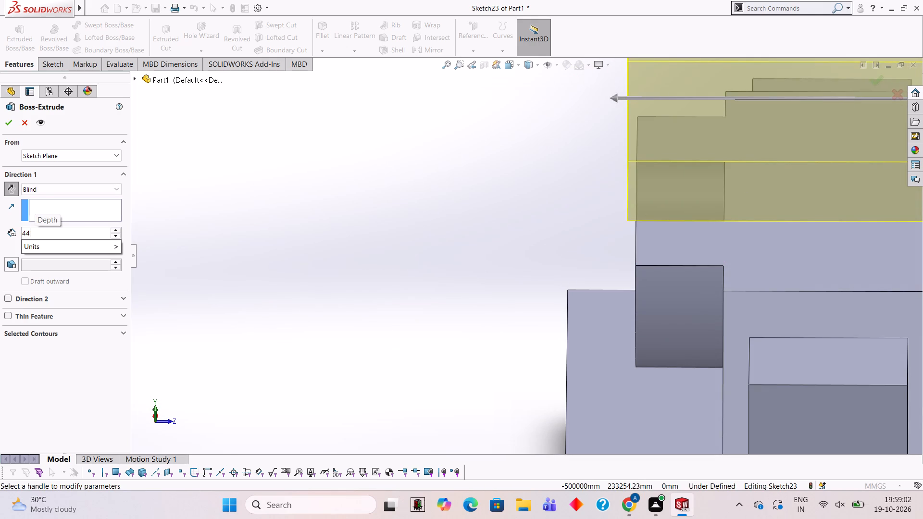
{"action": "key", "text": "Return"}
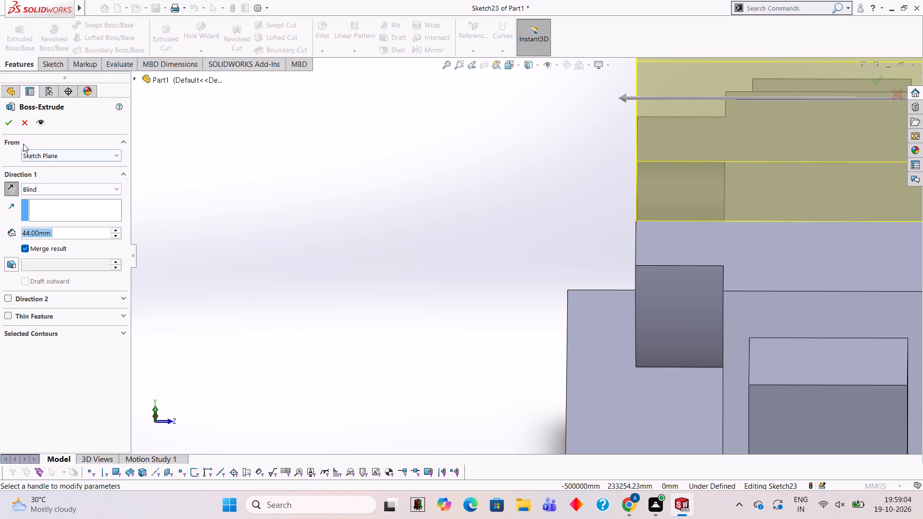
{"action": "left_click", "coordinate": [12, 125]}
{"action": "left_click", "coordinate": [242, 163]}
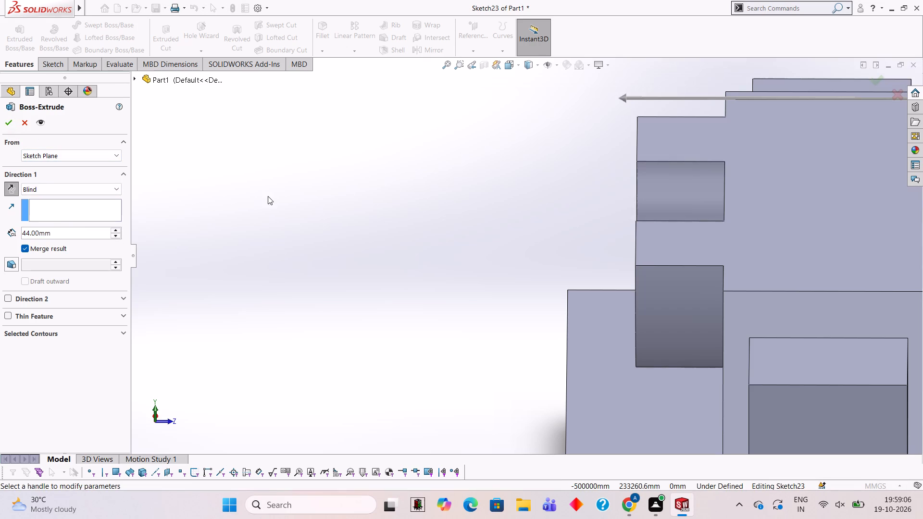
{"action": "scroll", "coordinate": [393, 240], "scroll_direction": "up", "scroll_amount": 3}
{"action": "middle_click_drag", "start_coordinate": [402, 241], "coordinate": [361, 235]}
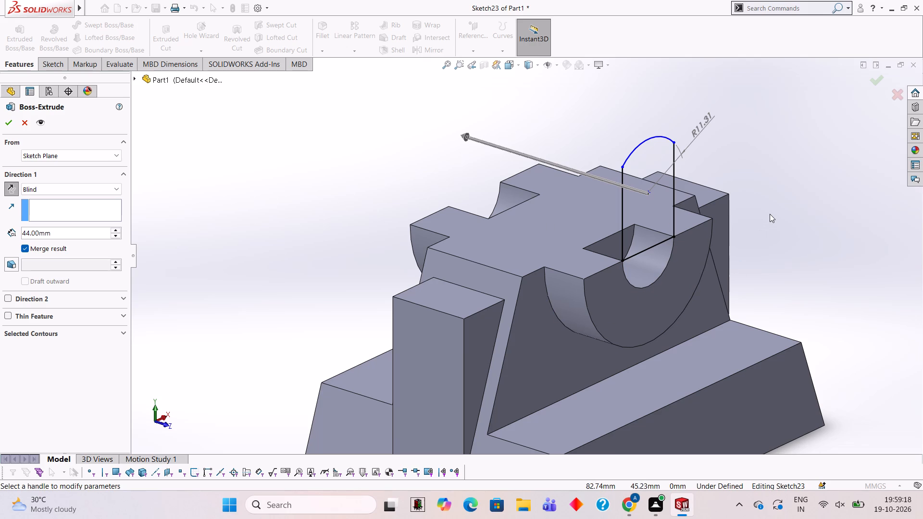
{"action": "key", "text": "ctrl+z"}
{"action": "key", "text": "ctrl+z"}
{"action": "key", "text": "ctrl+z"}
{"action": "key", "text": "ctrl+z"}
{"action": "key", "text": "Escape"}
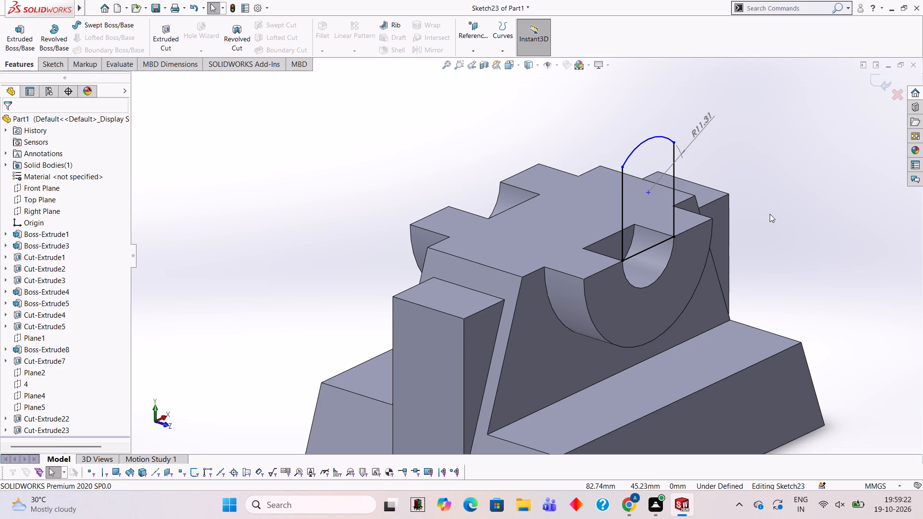
Undo the arched sketch and the upper-cylinder cuts, back to the partly drawn rectangle sketch over the full cylinder, and inspect the model.
{"action": "key", "text": "ctrl+z"}
{"action": "key", "text": "ctrl+z"}
{"action": "key", "text": "ctrl+z"}
{"action": "key", "text": "ctrl+z"}
{"action": "key", "text": "ctrl+z"}
{"action": "key", "text": "ctrl+z"}
{"action": "key", "text": "ctrl+z"}
{"action": "key", "text": "ctrl+z"}
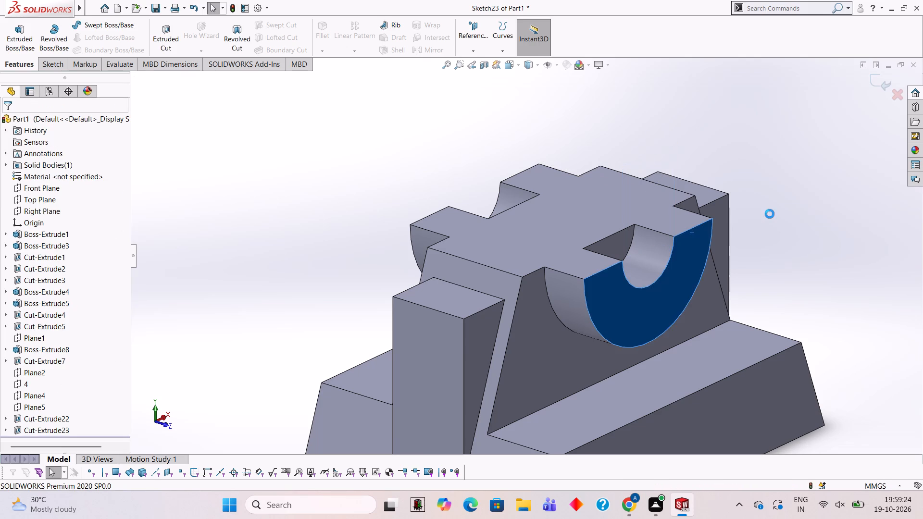
{"action": "key", "text": "ctrl+z"}
{"action": "key", "text": "ctrl+z"}
{"action": "key", "text": "ctrl+z"}
{"action": "key", "text": "ctrl+z"}
{"action": "key", "text": "ctrl+z"}
{"action": "key", "text": "ctrl+z"}
{"action": "key", "text": "ctrl+z"}
{"action": "key", "text": "ctrl+z"}
{"action": "key", "text": "ctrl+z"}
{"action": "key", "text": "ctrl+z"}
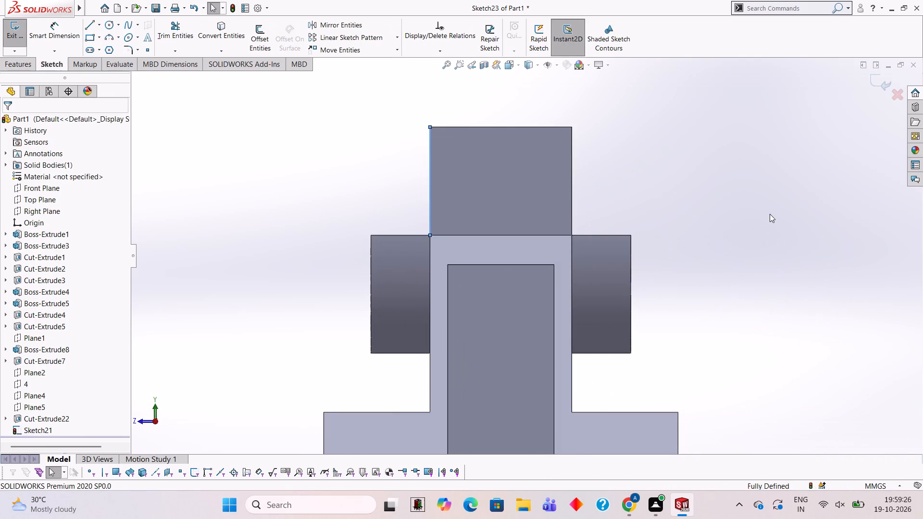
{"action": "key", "text": "ctrl+z"}
{"action": "key", "text": "ctrl+z"}
{"action": "key", "text": "ctrl+z"}
{"action": "key", "text": "ctrl+z"}
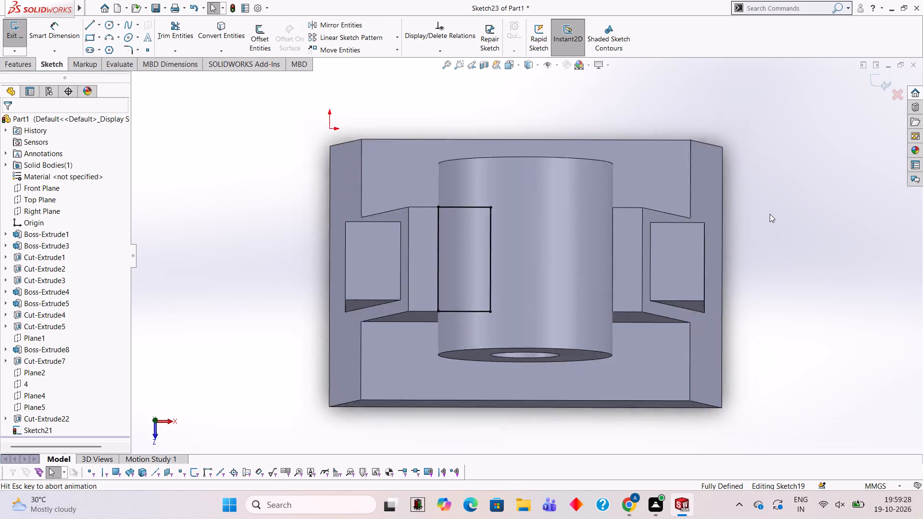
{"action": "key", "text": "Escape"}
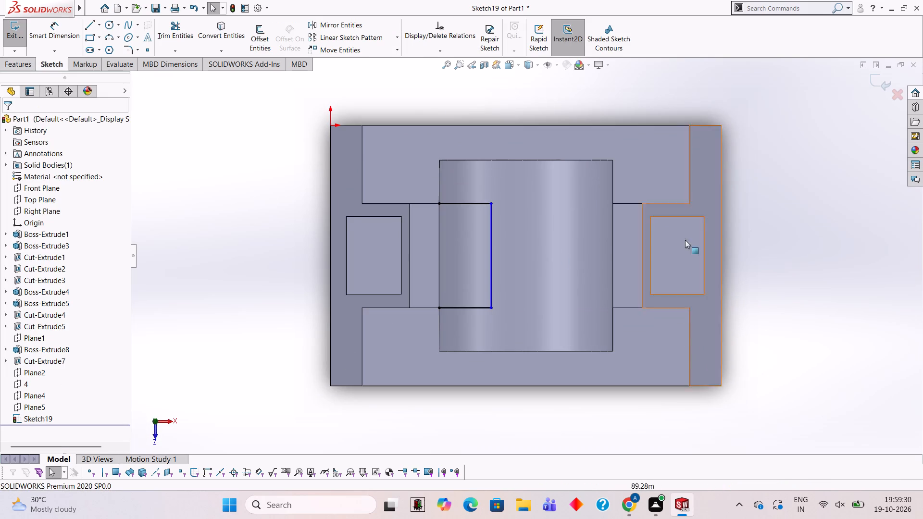
{"action": "middle_click_drag", "start_coordinate": [535, 273], "coordinate": [526, 194]}
{"action": "middle_click_drag", "start_coordinate": [522, 229], "coordinate": [522, 224]}
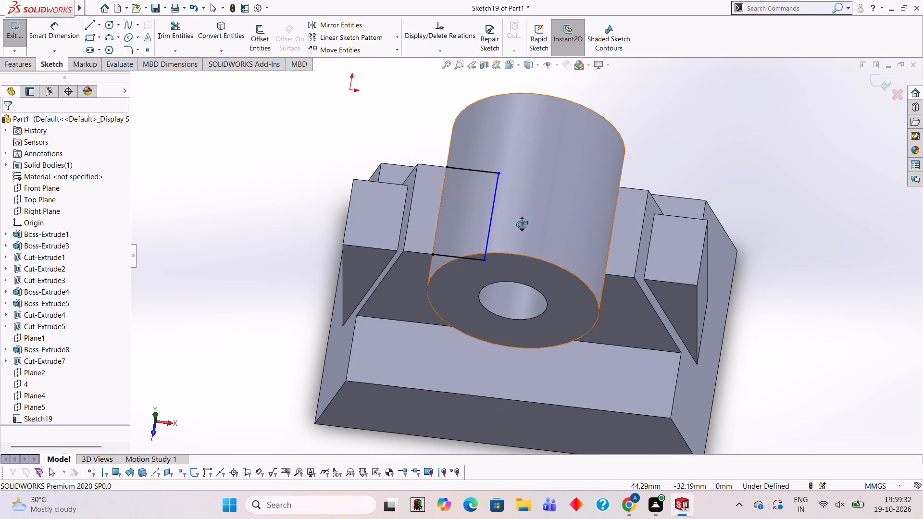
{"action": "middle_click_drag", "start_coordinate": [522, 224], "coordinate": [529, 148]}
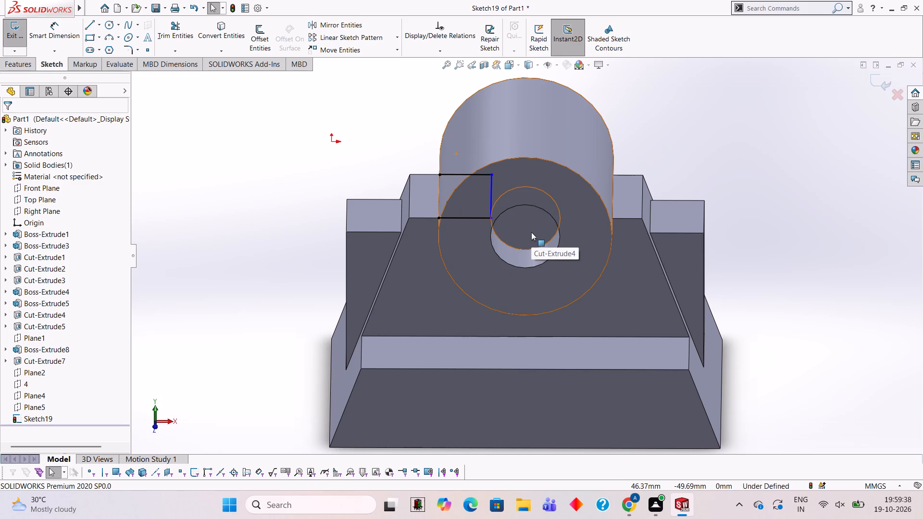
Undo the remaining lines of the partly drawn rectangle beside the cylinder and exit the empty sketch.
{"action": "middle_click_drag", "start_coordinate": [358, 136], "coordinate": [391, 148]}
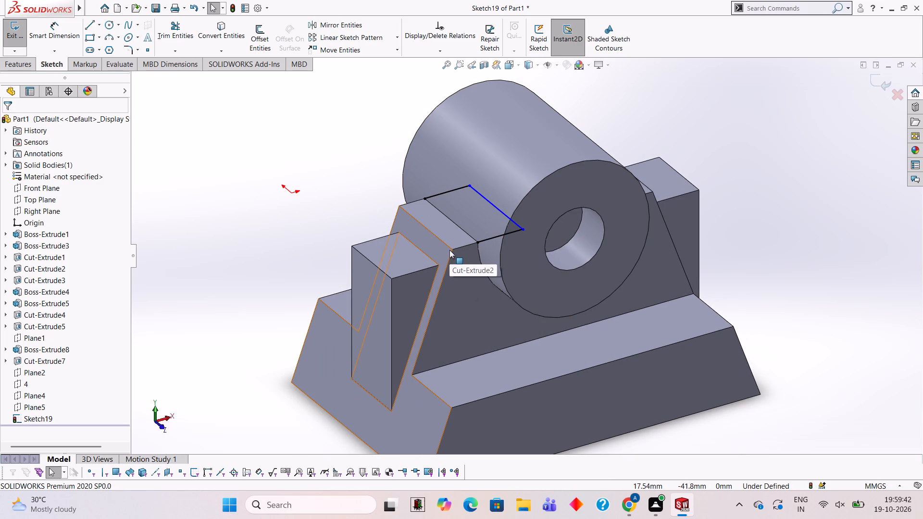
{"action": "middle_click_drag", "start_coordinate": [445, 182], "coordinate": [474, 172]}
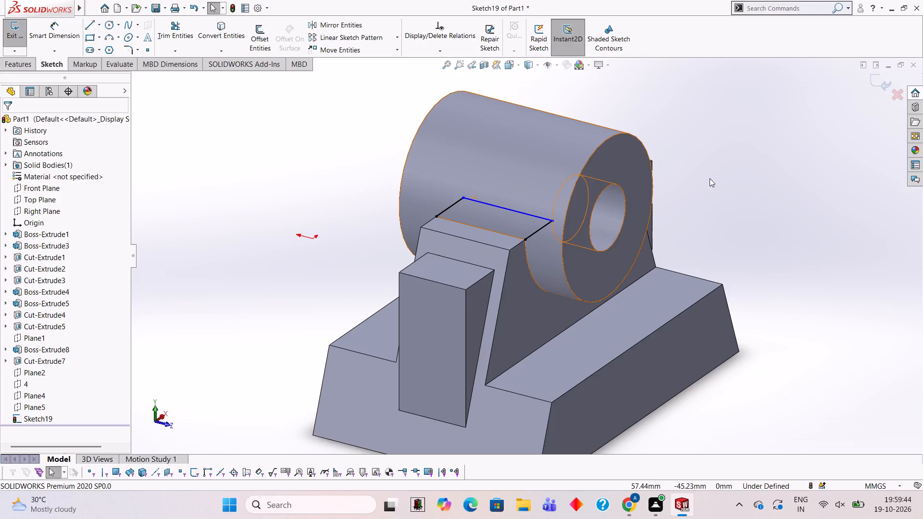
{"action": "key", "text": "ctrl+z"}
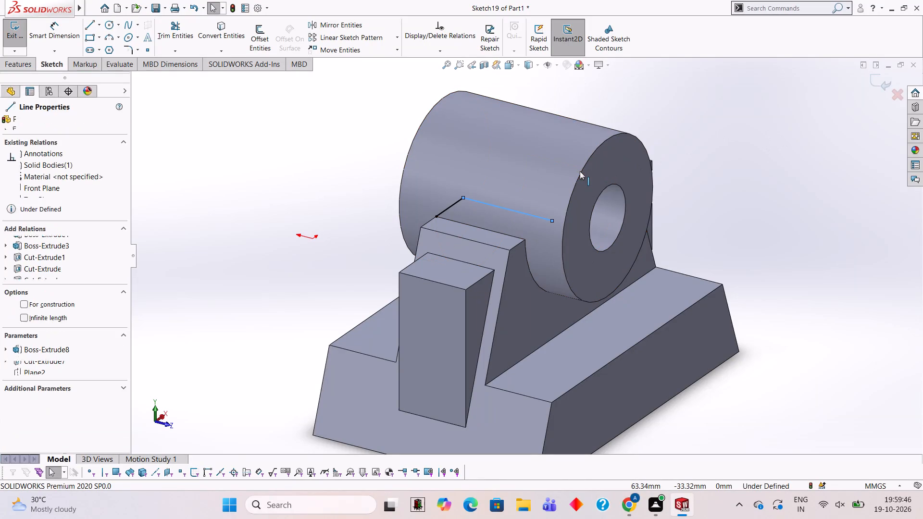
{"action": "key", "text": "ctrl+z"}
{"action": "key", "text": "ctrl+z"}
{"action": "key", "text": "Escape"}
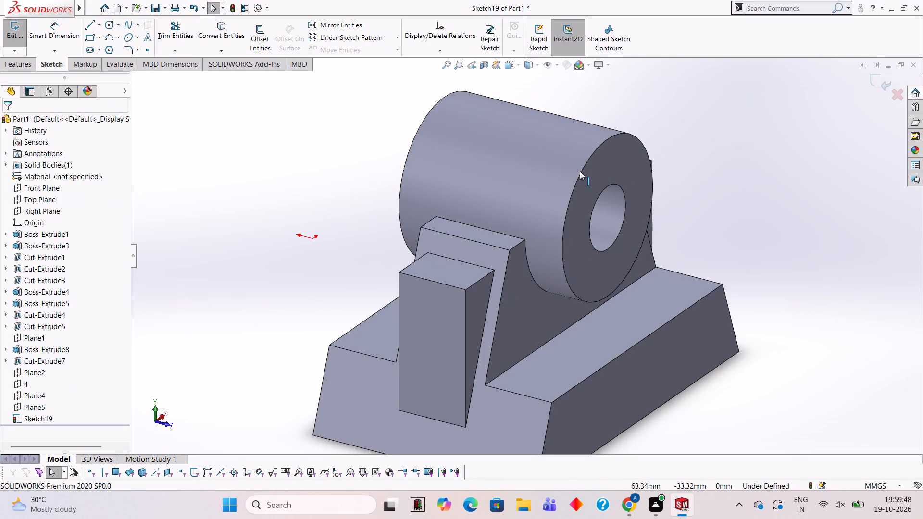
{"action": "key", "text": "Escape"}
{"action": "left_click", "coordinate": [877, 77]}
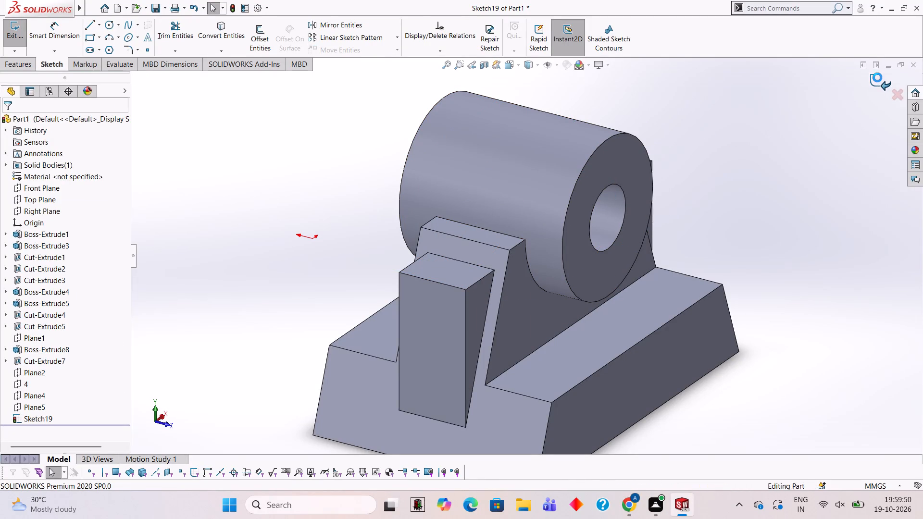
Set up a reference plane parallel to the Right Plane at a 45 mm offset, checking the flipped direction but keeping the original one.
{"action": "left_click", "coordinate": [466, 51]}
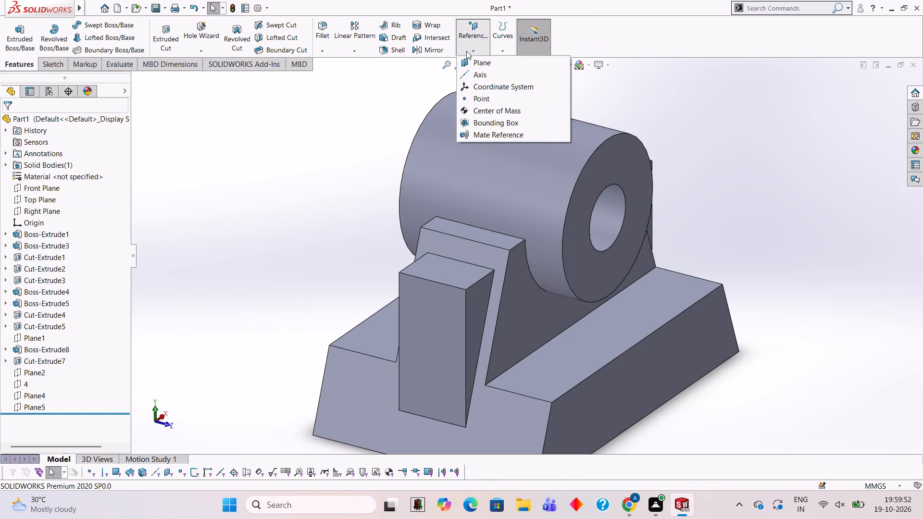
{"action": "left_click", "coordinate": [483, 66]}
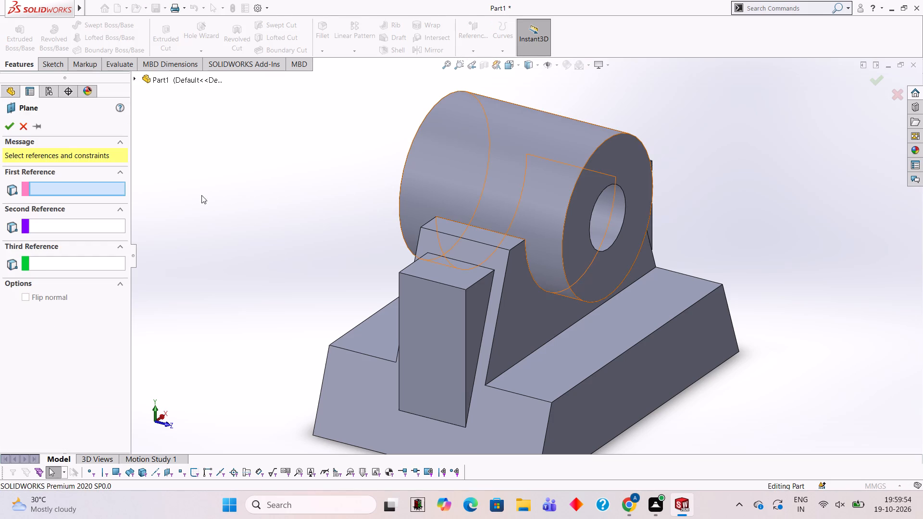
{"action": "left_click", "coordinate": [178, 75]}
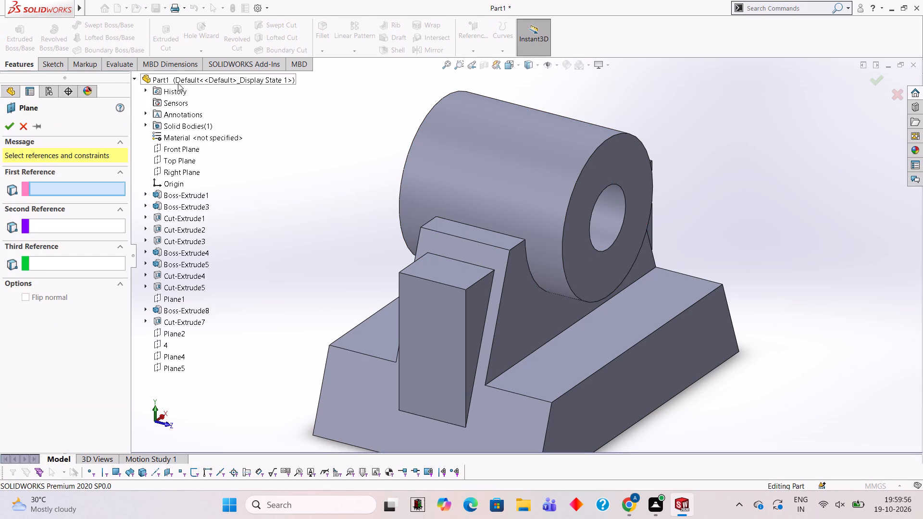
{"action": "left_click", "coordinate": [187, 175]}
{"action": "middle_click_drag", "start_coordinate": [437, 212], "coordinate": [398, 192]}
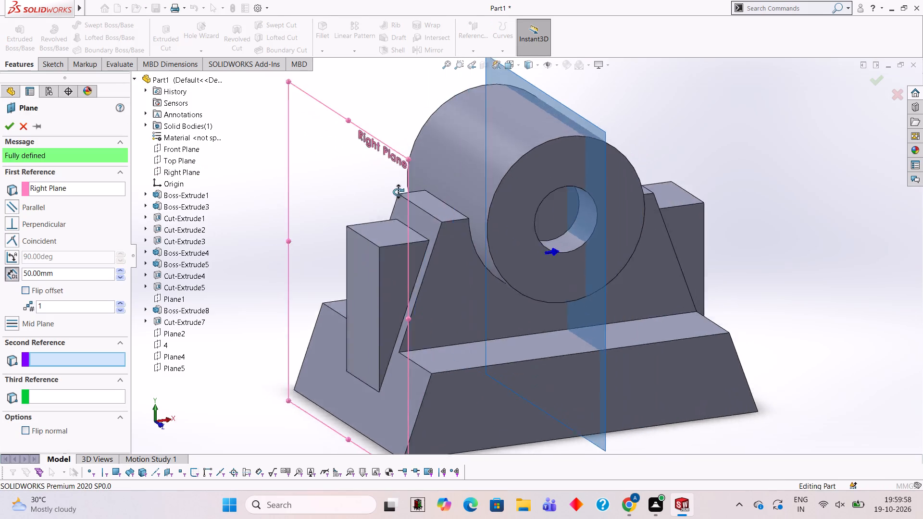
{"action": "middle_click_drag", "start_coordinate": [398, 192], "coordinate": [376, 174]}
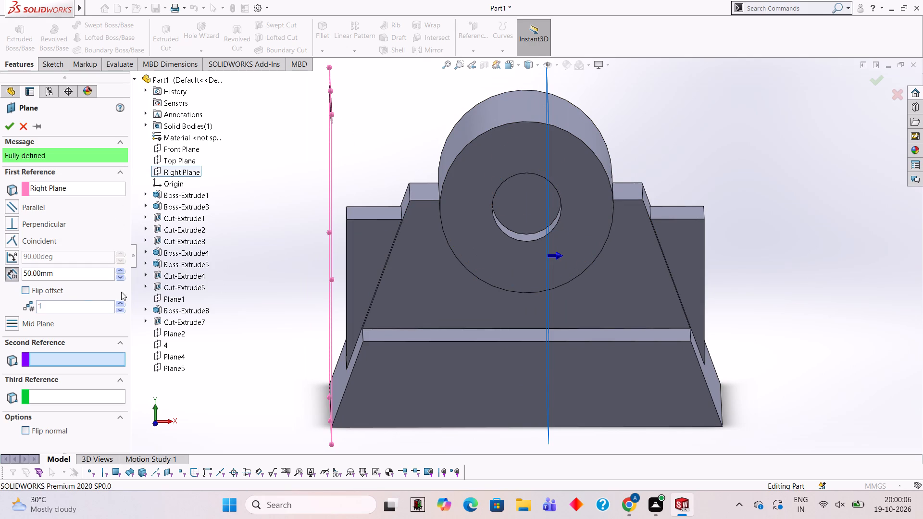
{"action": "middle_click_drag", "start_coordinate": [406, 264], "coordinate": [398, 239]}
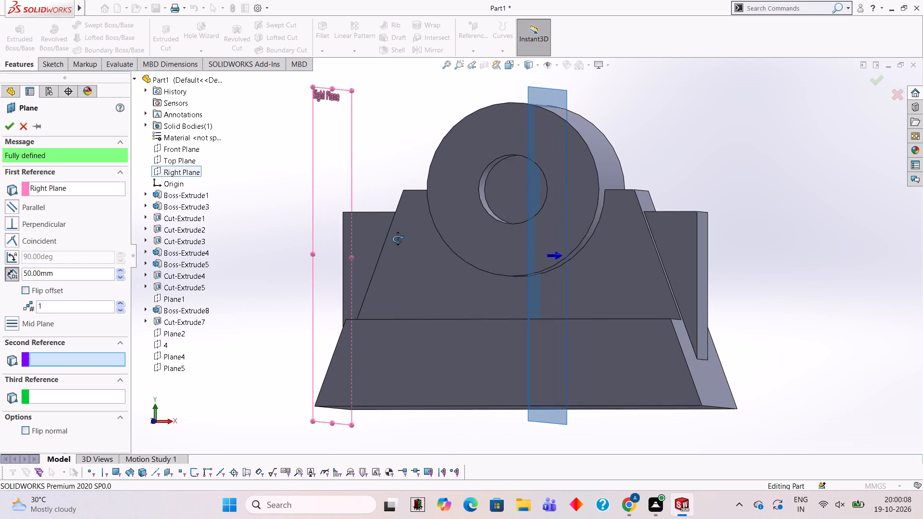
{"action": "middle_click_drag", "start_coordinate": [398, 239], "coordinate": [394, 239]}
{"action": "left_click", "coordinate": [91, 277]}
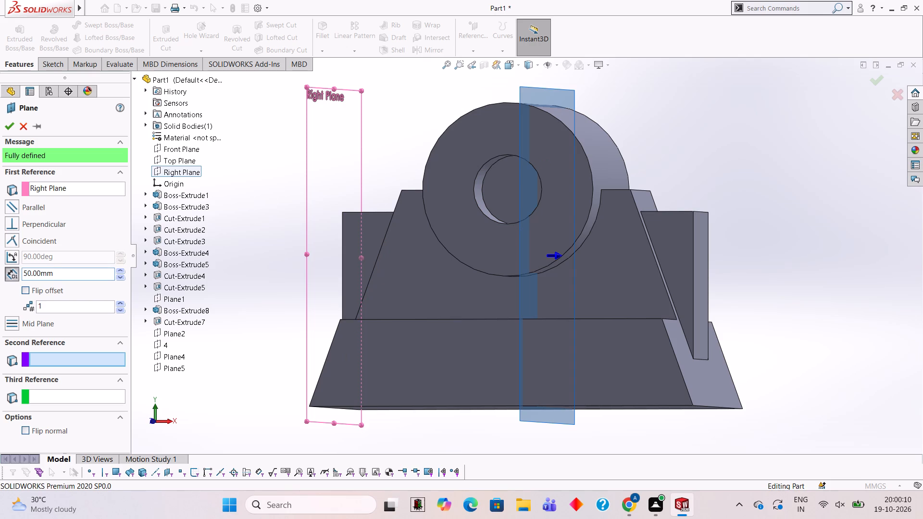
{"action": "key", "text": "BackSpace"}
{"action": "key", "text": "BackSpace"}
{"action": "key", "text": "BackSpace"}
{"action": "key", "text": "BackSpace"}
{"action": "key", "text": "BackSpace"}
{"action": "key", "text": "BackSpace"}
{"action": "key", "text": "BackSpace"}
{"action": "type", "text": "45"}
{"action": "key", "text": "Return"}
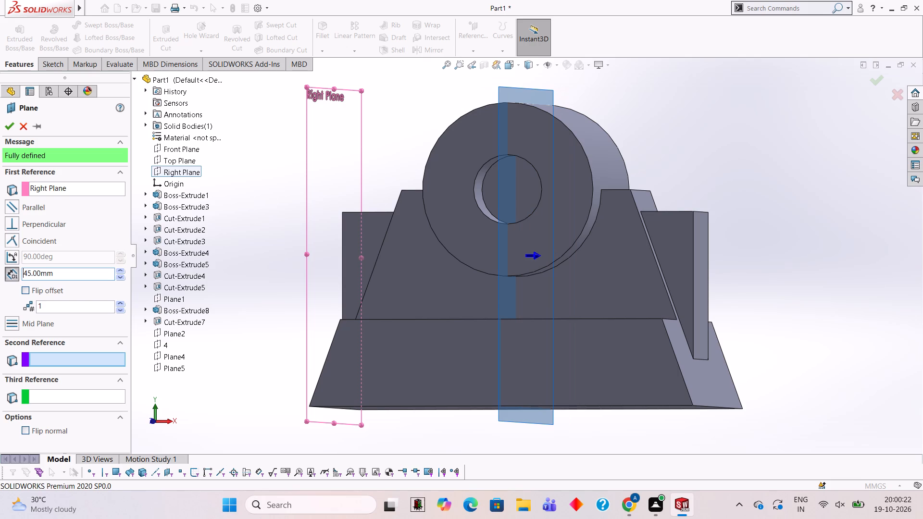
{"action": "left_click", "coordinate": [24, 291]}
{"action": "left_click", "coordinate": [24, 291]}
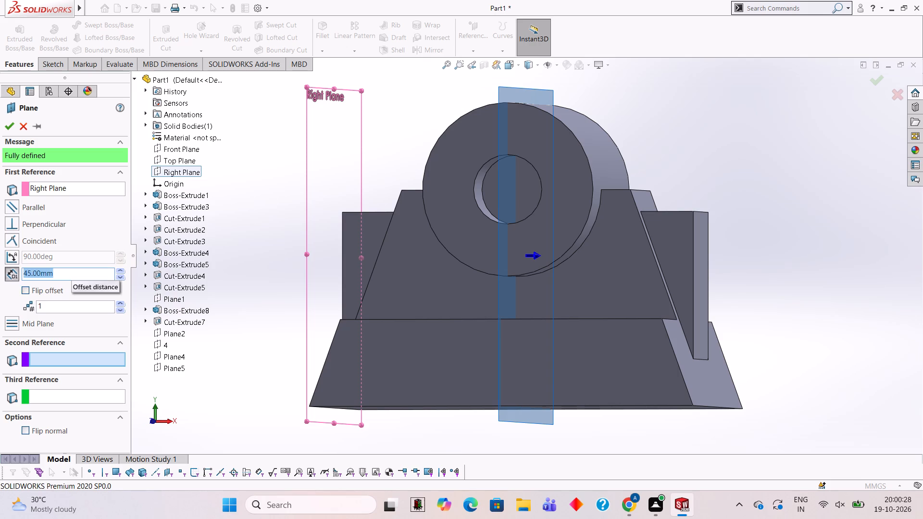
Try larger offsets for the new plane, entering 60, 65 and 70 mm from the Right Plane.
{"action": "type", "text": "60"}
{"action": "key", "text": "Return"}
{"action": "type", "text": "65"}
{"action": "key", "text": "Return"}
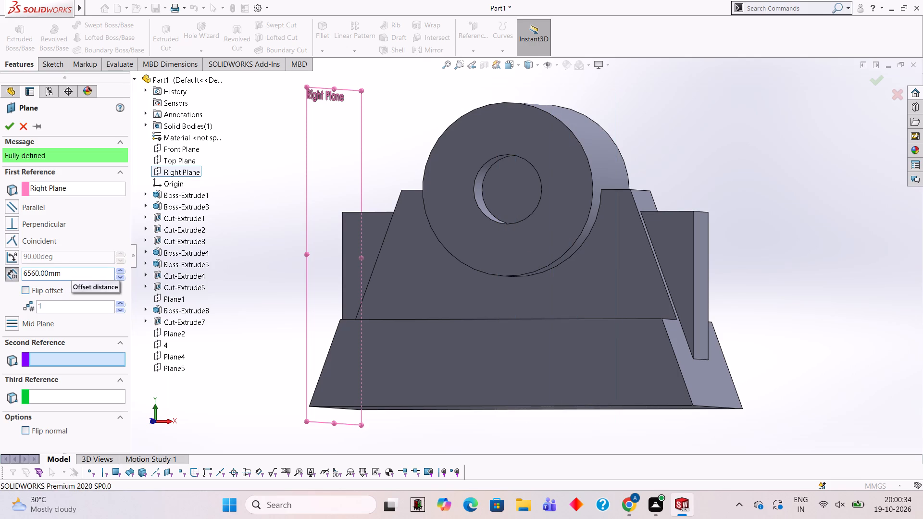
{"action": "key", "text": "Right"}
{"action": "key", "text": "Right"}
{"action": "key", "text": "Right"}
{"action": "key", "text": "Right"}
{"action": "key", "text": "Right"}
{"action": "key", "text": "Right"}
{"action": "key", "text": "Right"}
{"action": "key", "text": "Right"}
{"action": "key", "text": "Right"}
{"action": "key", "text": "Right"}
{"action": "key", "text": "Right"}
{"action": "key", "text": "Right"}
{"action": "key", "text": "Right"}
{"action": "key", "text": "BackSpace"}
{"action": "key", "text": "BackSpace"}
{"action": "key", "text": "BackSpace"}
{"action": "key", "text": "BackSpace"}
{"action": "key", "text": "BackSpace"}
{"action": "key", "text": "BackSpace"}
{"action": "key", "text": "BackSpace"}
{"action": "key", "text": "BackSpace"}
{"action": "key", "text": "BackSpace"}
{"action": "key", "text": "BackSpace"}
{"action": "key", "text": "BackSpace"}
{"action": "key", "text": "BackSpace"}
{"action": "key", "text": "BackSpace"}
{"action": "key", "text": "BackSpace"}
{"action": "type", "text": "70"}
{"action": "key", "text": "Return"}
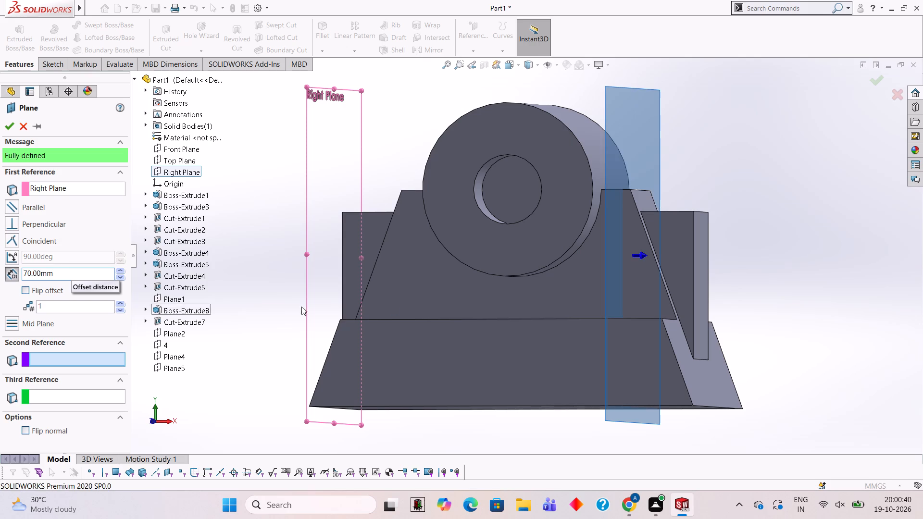
Set the plane's offset from the Right Plane to 65 mm, at the cylinder's outer side, and create it.
{"action": "middle_click_drag", "start_coordinate": [409, 300], "coordinate": [421, 309]}
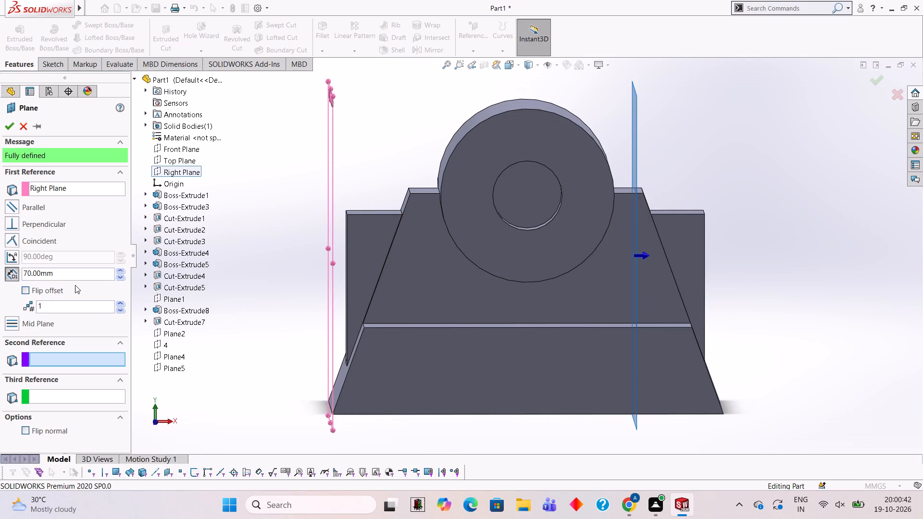
{"action": "left_click", "coordinate": [74, 276]}
{"action": "key", "text": "BackSpace"}
{"action": "key", "text": "BackSpace"}
{"action": "key", "text": "BackSpace"}
{"action": "key", "text": "BackSpace"}
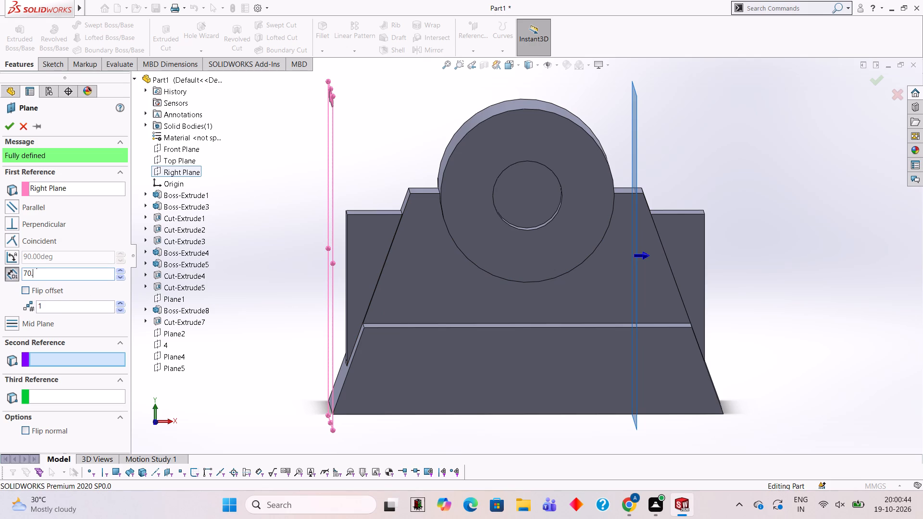
{"action": "key", "text": "BackSpace"}
{"action": "key", "text": "BackSpace"}
{"action": "key", "text": "BackSpace"}
{"action": "type", "text": "65"}
{"action": "key", "text": "Return"}
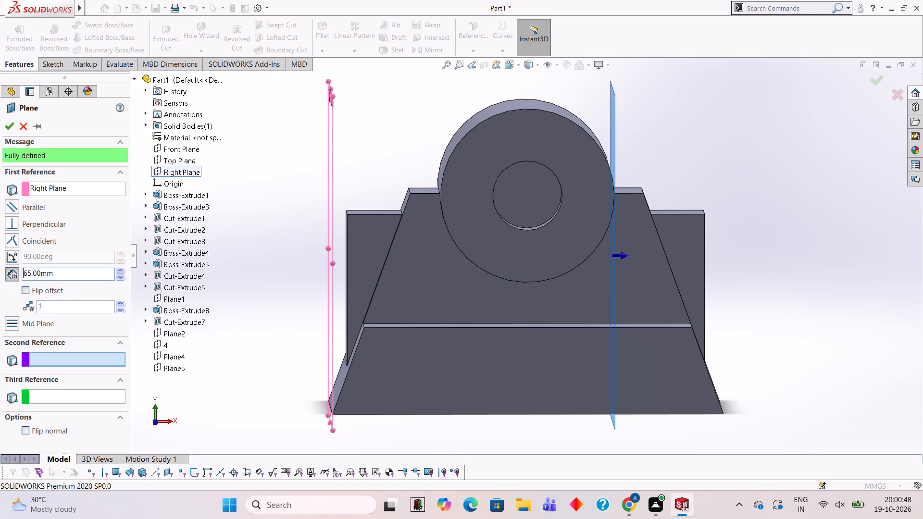
{"action": "scroll", "coordinate": [467, 291], "scroll_direction": "down", "scroll_amount": 1}
{"action": "middle_click_drag", "start_coordinate": [467, 291], "coordinate": [465, 285]}
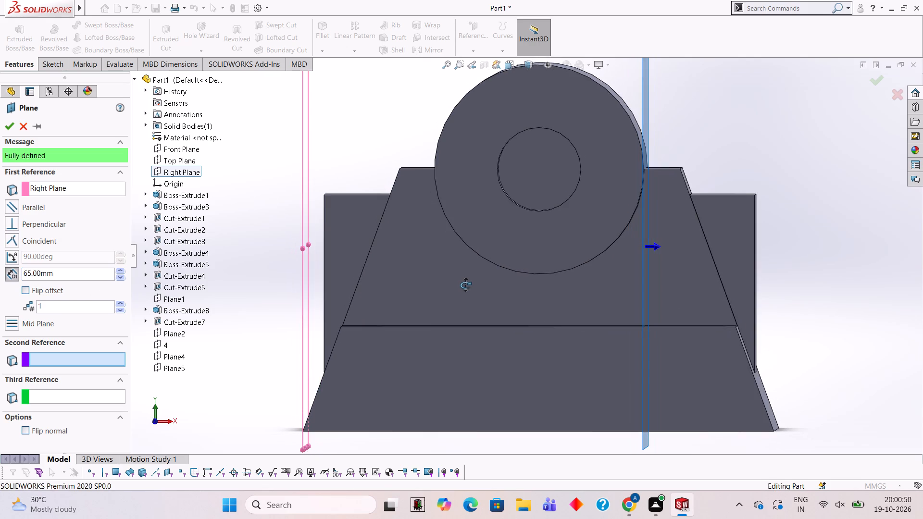
{"action": "middle_click_drag", "start_coordinate": [465, 285], "coordinate": [464, 285]}
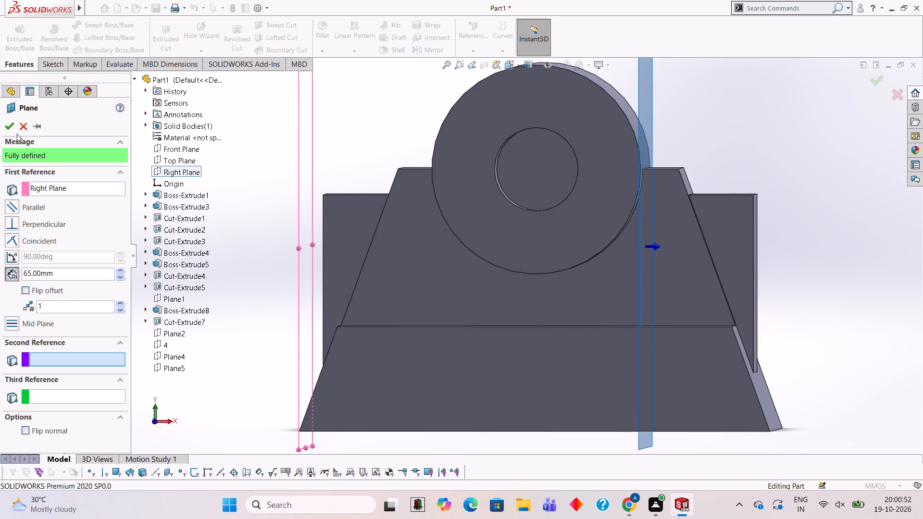
{"action": "left_click", "coordinate": [10, 126]}
{"action": "left_click", "coordinate": [247, 160]}
Start a sketch on the new plane at the cylinder's side and view it face-on.
{"action": "middle_click_drag", "start_coordinate": [467, 186], "coordinate": [424, 188]}
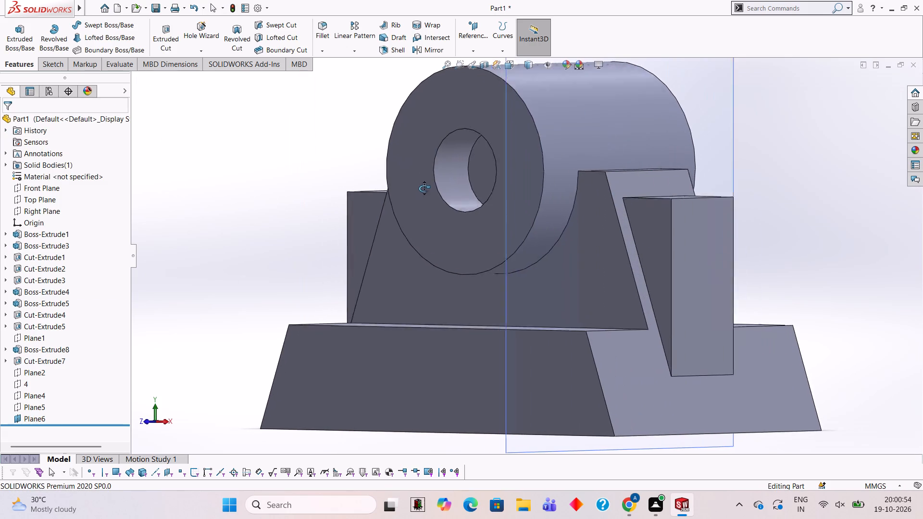
{"action": "middle_click_drag", "start_coordinate": [424, 188], "coordinate": [414, 188]}
{"action": "scroll", "coordinate": [680, 150], "scroll_direction": "up", "scroll_amount": 3}
{"action": "scroll", "coordinate": [674, 148], "scroll_direction": "down", "scroll_amount": 1}
{"action": "middle_click_drag", "start_coordinate": [664, 162], "coordinate": [632, 176]}
{"action": "left_click", "coordinate": [605, 156]}
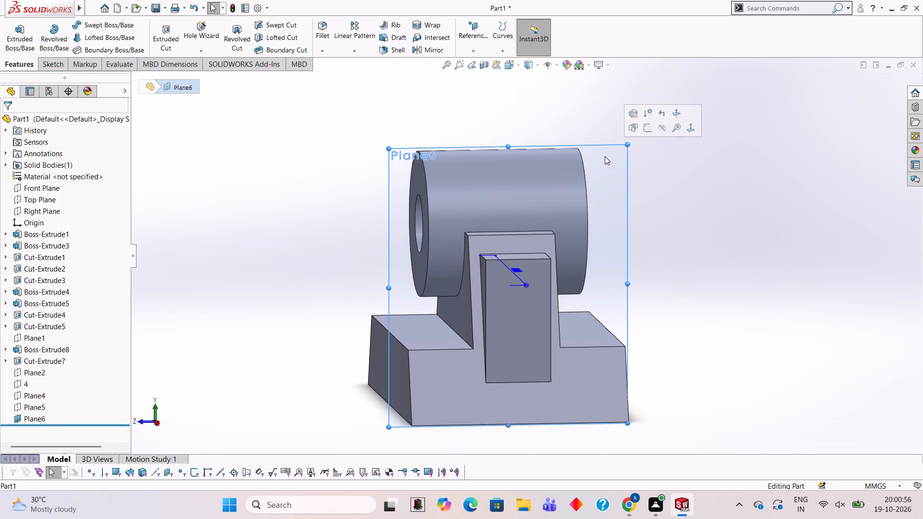
{"action": "left_click", "coordinate": [650, 133]}
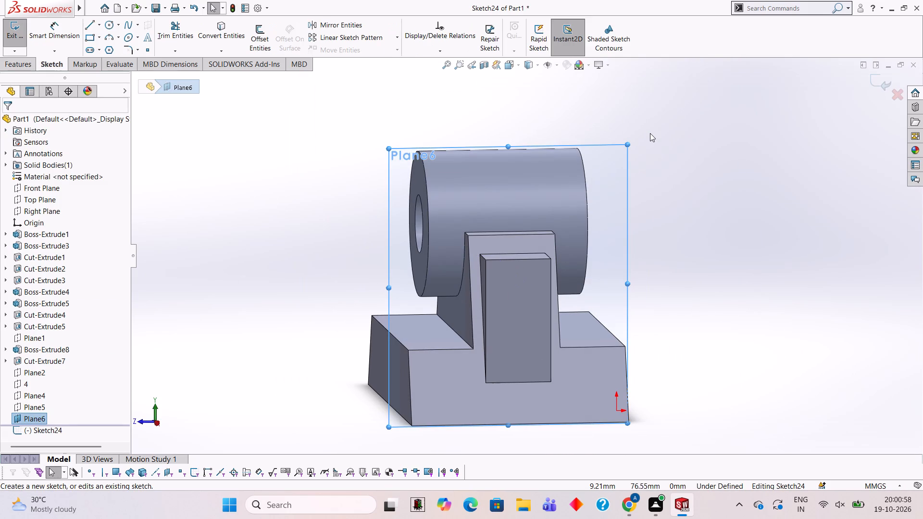
{"action": "key", "text": "ctrl+8"}
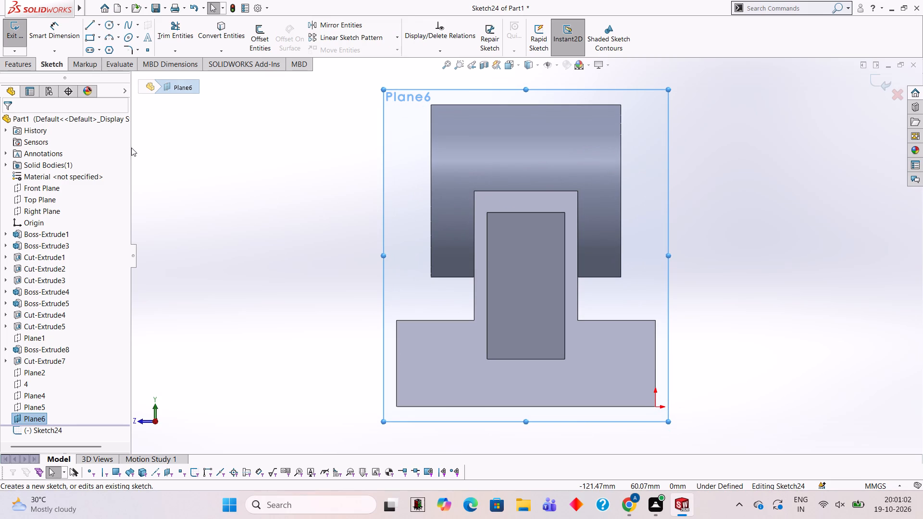
Draw a 12 mm vertical line up from the upright's top corner, continued by an 8 mm line to the cylinder's top edge.
{"action": "left_click", "coordinate": [91, 23]}
{"action": "left_click", "coordinate": [474, 190]}
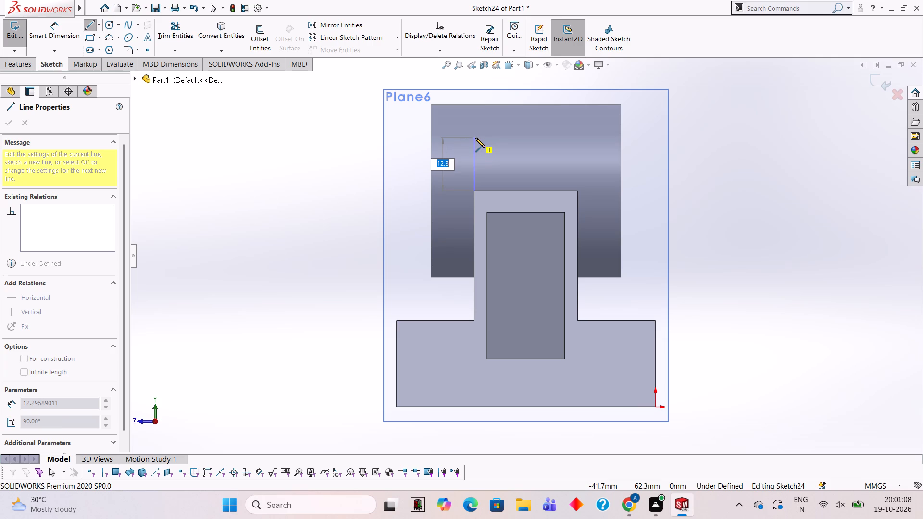
{"action": "type", "text": "12"}
{"action": "key", "text": "Return"}
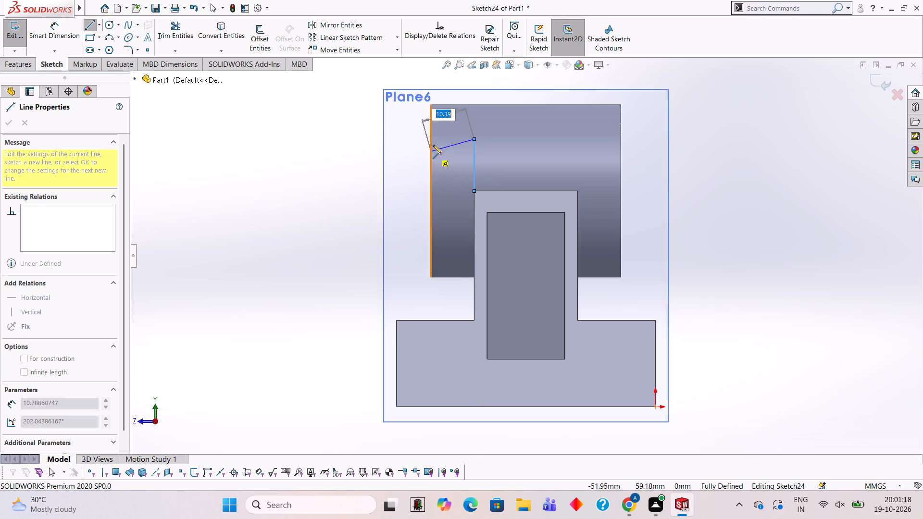
{"action": "left_click", "coordinate": [474, 102]}
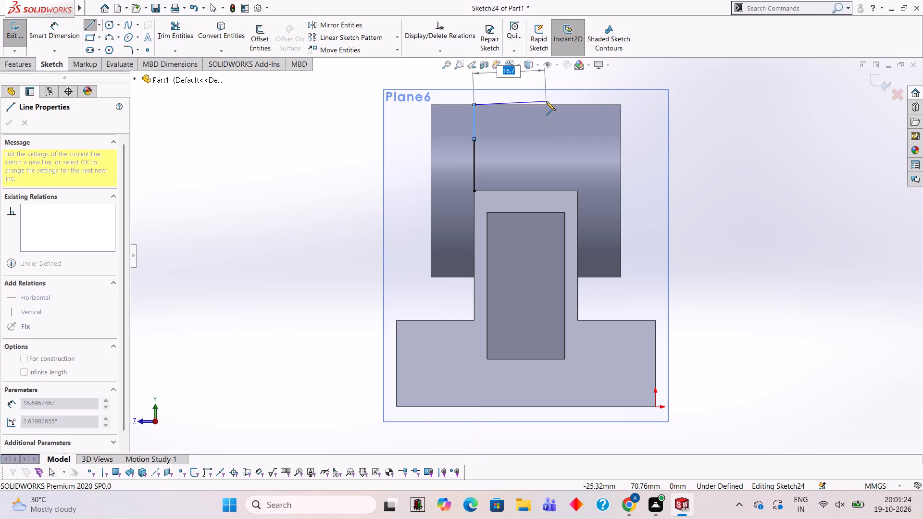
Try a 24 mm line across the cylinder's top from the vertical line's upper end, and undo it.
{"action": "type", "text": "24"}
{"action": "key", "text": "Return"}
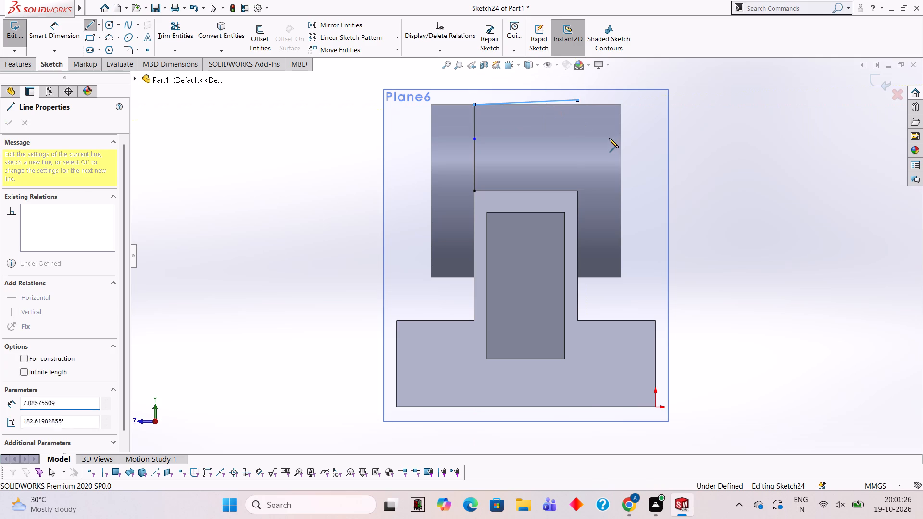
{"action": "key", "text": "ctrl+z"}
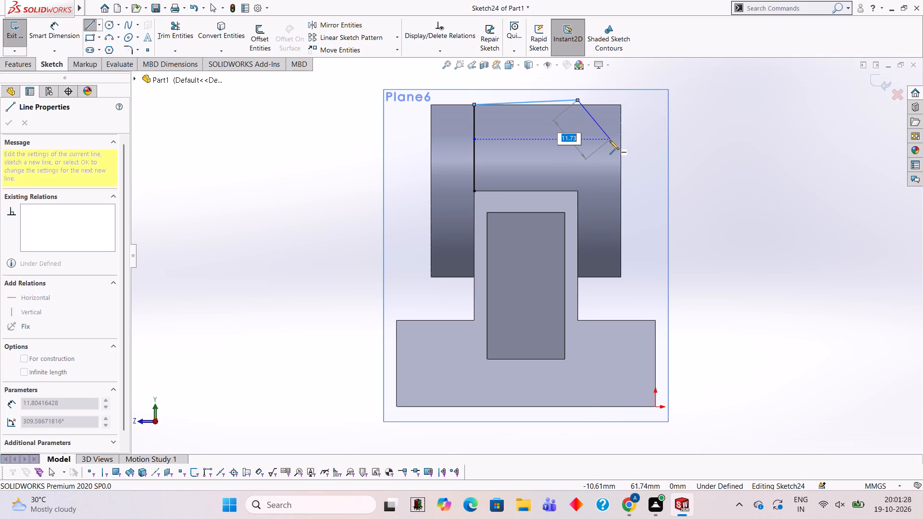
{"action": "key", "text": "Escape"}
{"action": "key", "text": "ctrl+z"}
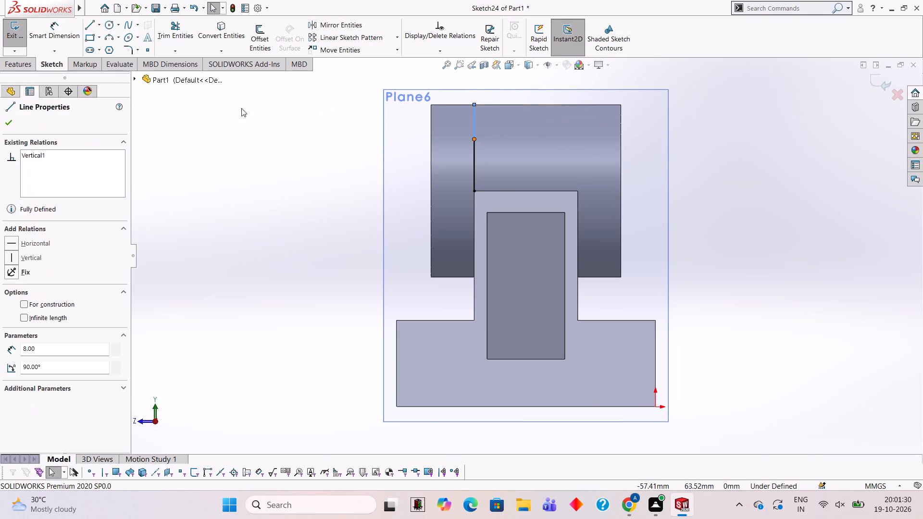
Draw a 24 mm line across the cylinder's top edge and close the rectangle down to and along the upright's top edge.
{"action": "left_click", "coordinate": [89, 27]}
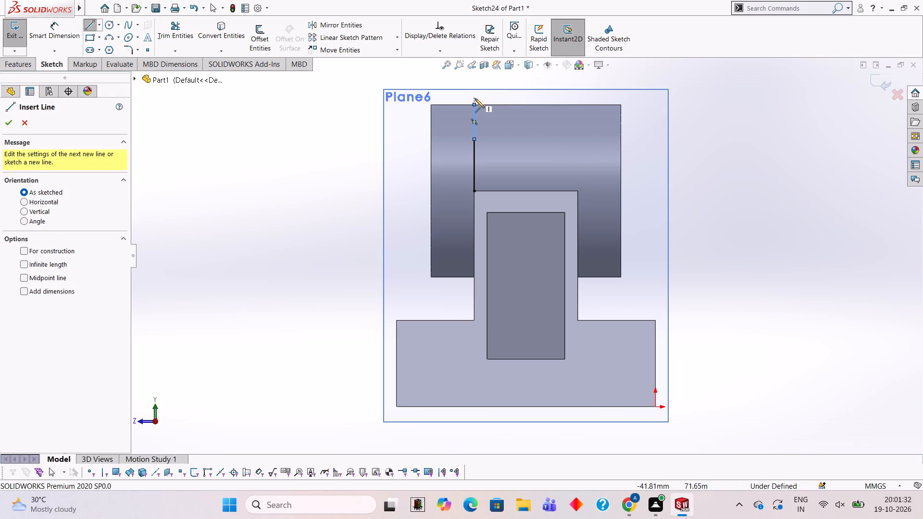
{"action": "left_click", "coordinate": [474, 104]}
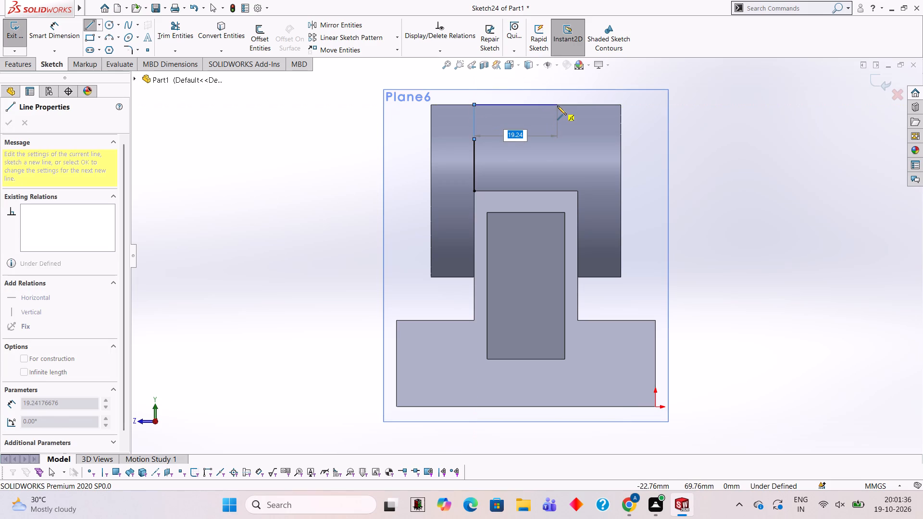
{"action": "key", "text": "2"}
{"action": "key", "text": "4"}
{"action": "key", "text": "Return"}
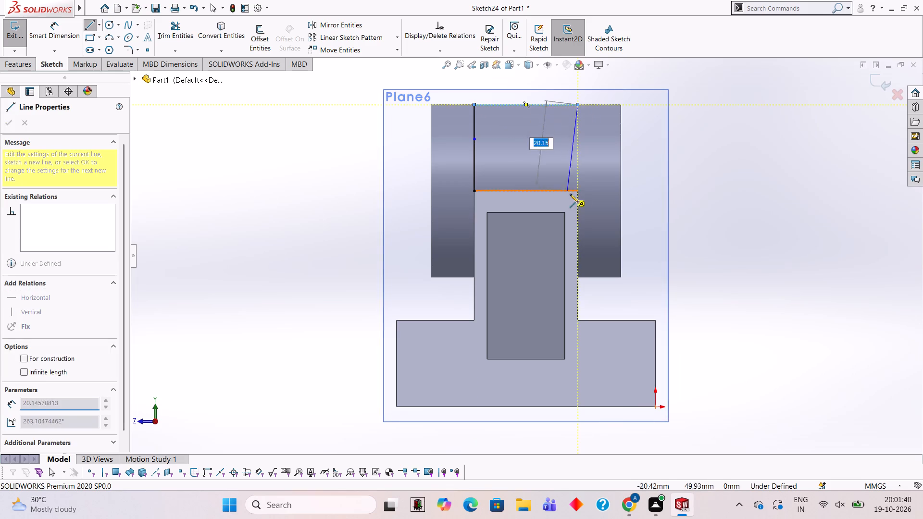
{"action": "left_click", "coordinate": [577, 190]}
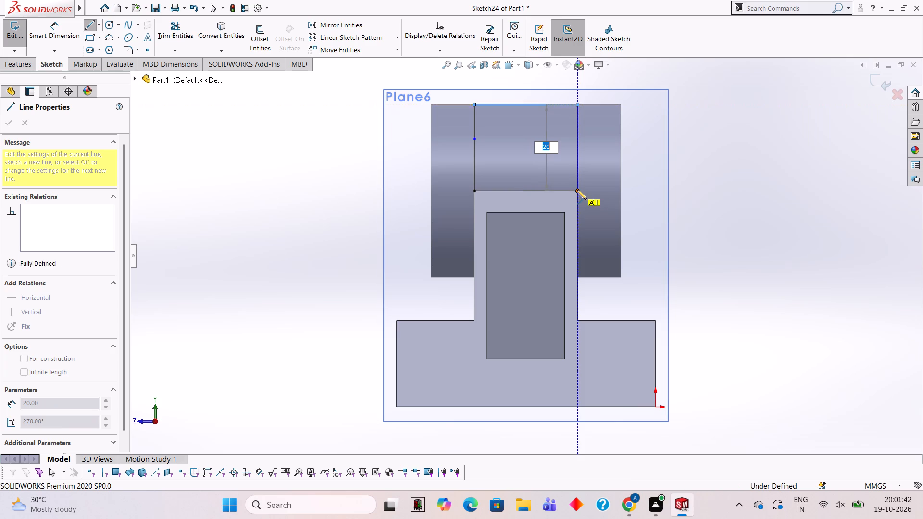
{"action": "left_click", "coordinate": [472, 190]}
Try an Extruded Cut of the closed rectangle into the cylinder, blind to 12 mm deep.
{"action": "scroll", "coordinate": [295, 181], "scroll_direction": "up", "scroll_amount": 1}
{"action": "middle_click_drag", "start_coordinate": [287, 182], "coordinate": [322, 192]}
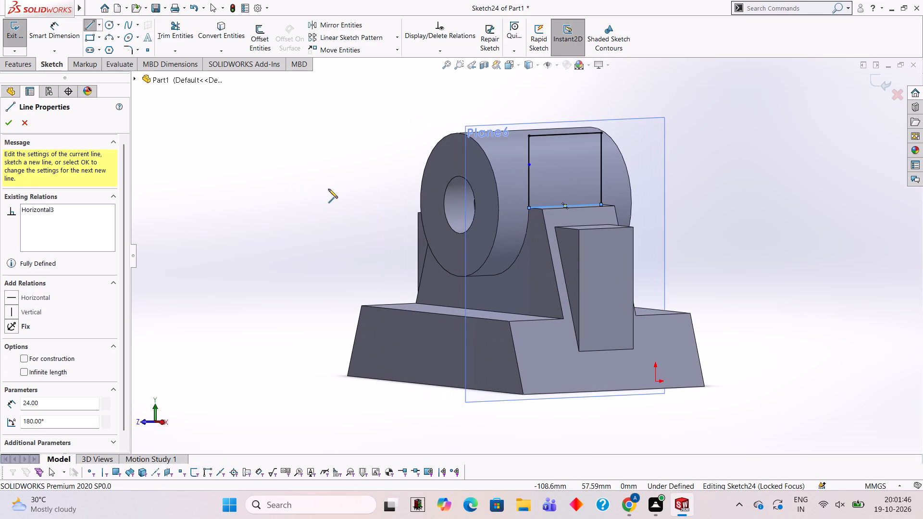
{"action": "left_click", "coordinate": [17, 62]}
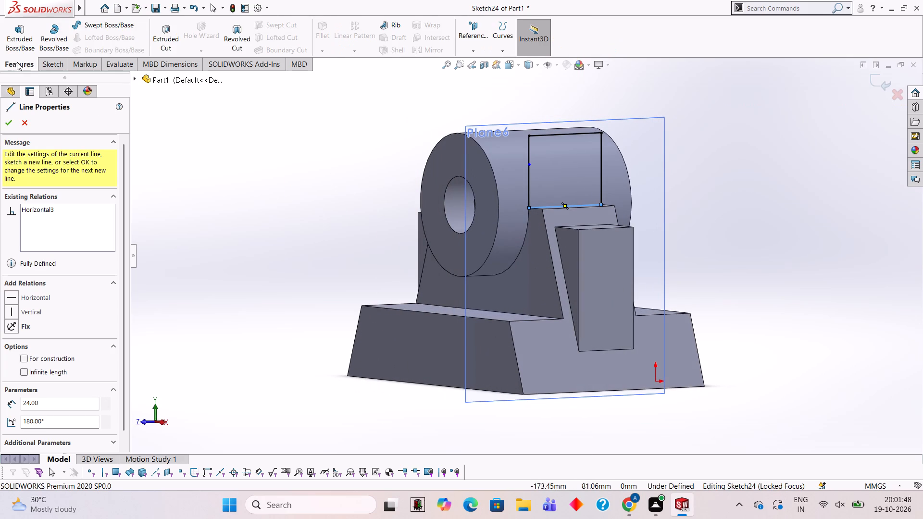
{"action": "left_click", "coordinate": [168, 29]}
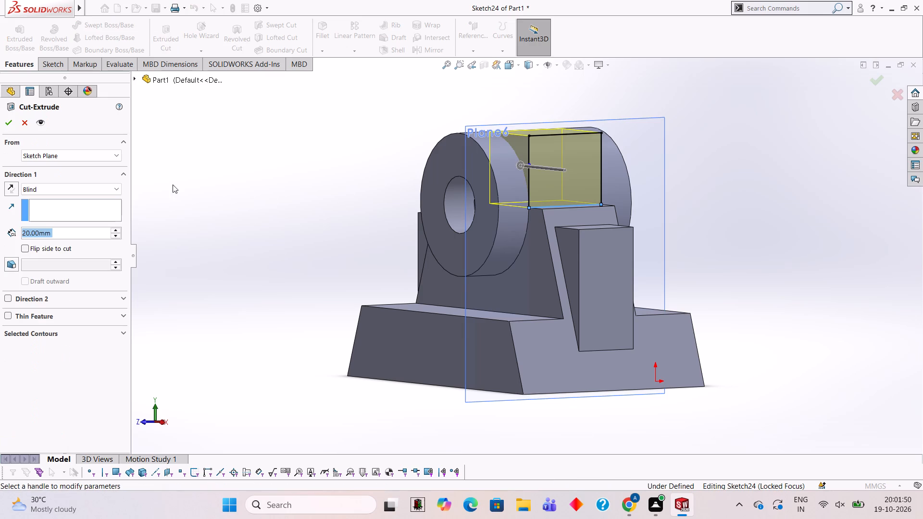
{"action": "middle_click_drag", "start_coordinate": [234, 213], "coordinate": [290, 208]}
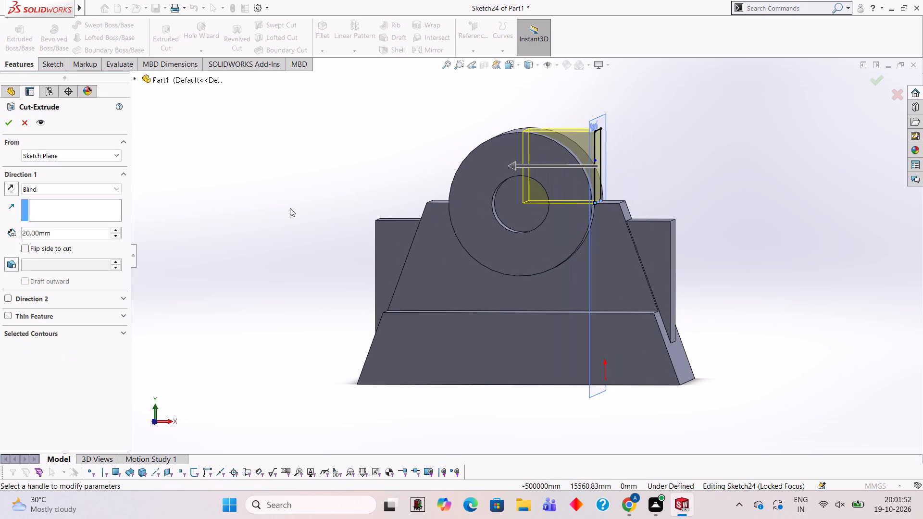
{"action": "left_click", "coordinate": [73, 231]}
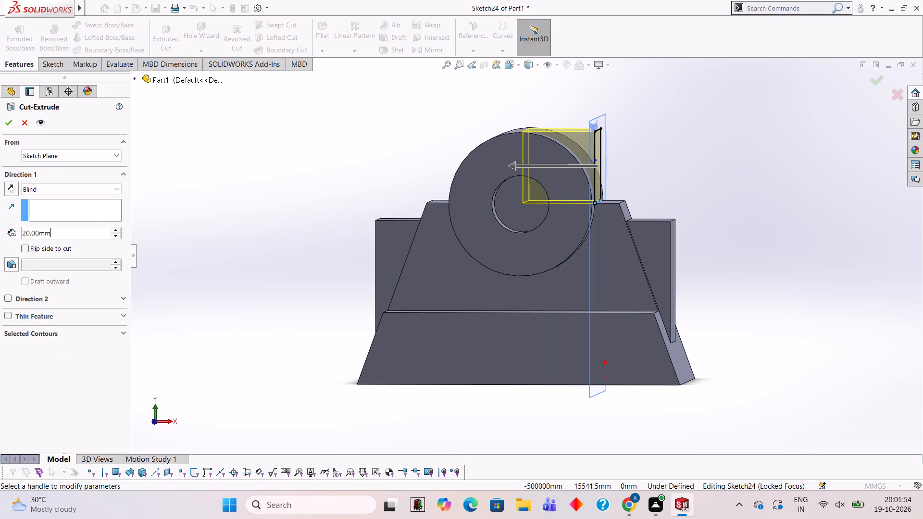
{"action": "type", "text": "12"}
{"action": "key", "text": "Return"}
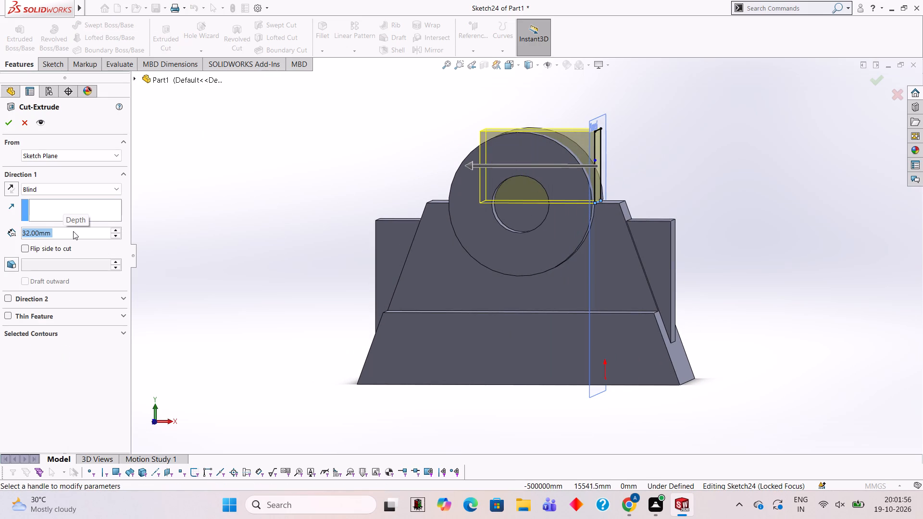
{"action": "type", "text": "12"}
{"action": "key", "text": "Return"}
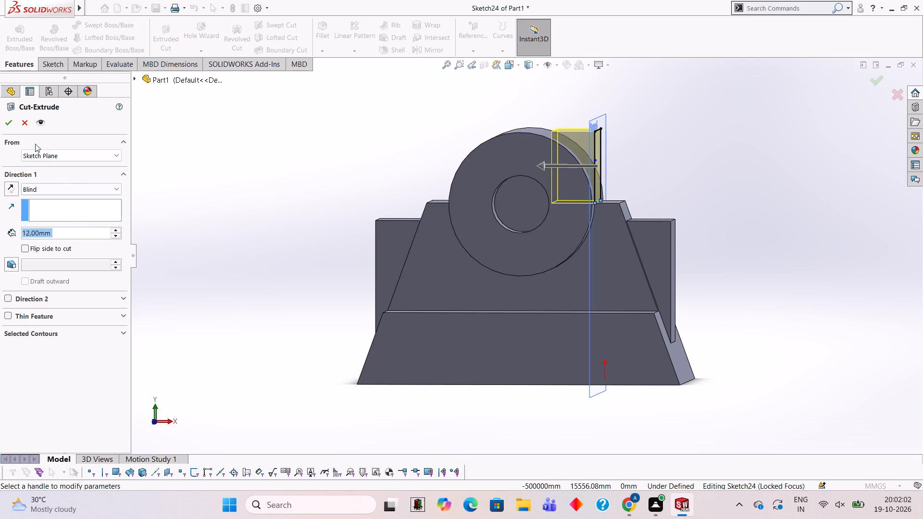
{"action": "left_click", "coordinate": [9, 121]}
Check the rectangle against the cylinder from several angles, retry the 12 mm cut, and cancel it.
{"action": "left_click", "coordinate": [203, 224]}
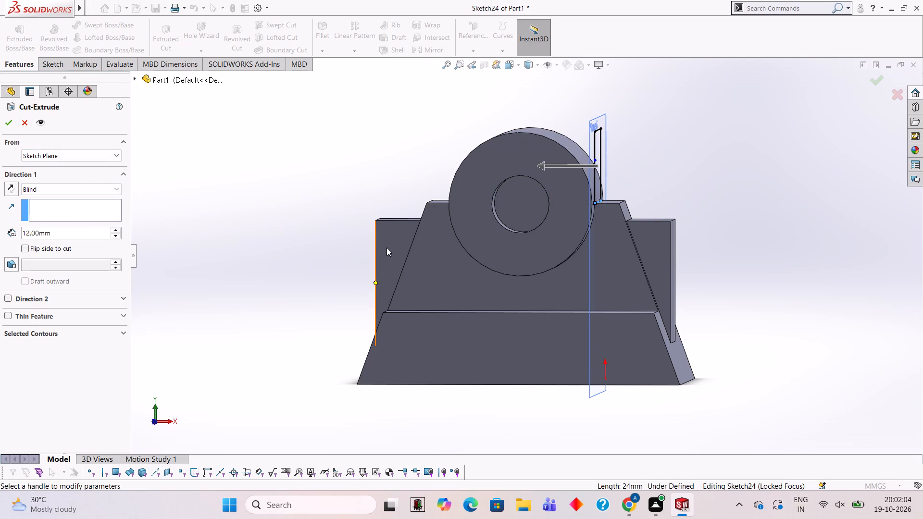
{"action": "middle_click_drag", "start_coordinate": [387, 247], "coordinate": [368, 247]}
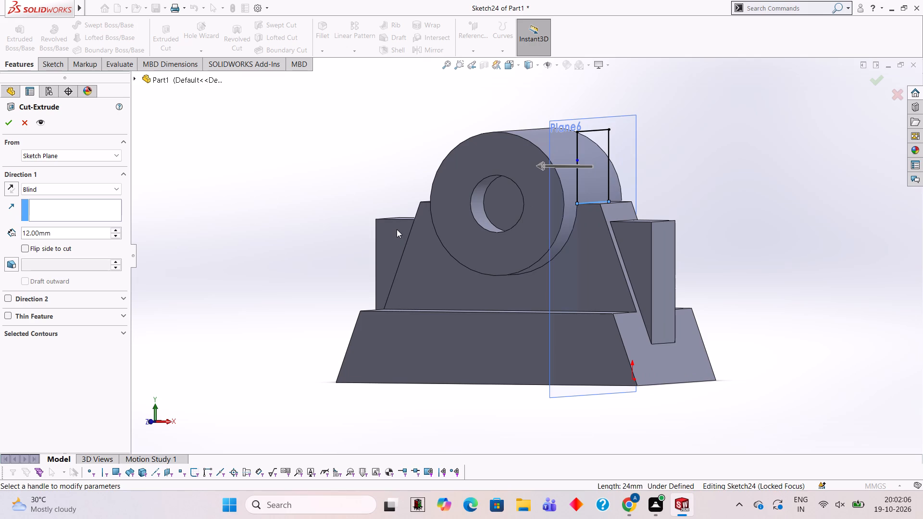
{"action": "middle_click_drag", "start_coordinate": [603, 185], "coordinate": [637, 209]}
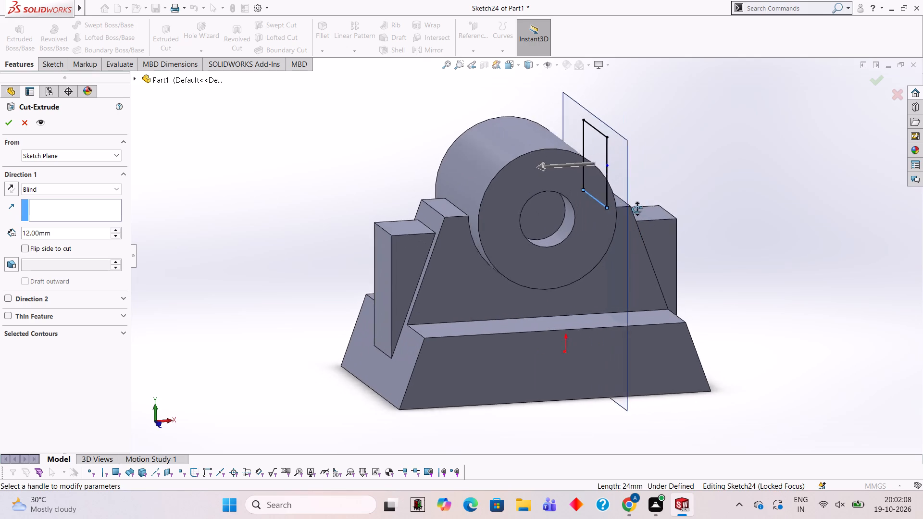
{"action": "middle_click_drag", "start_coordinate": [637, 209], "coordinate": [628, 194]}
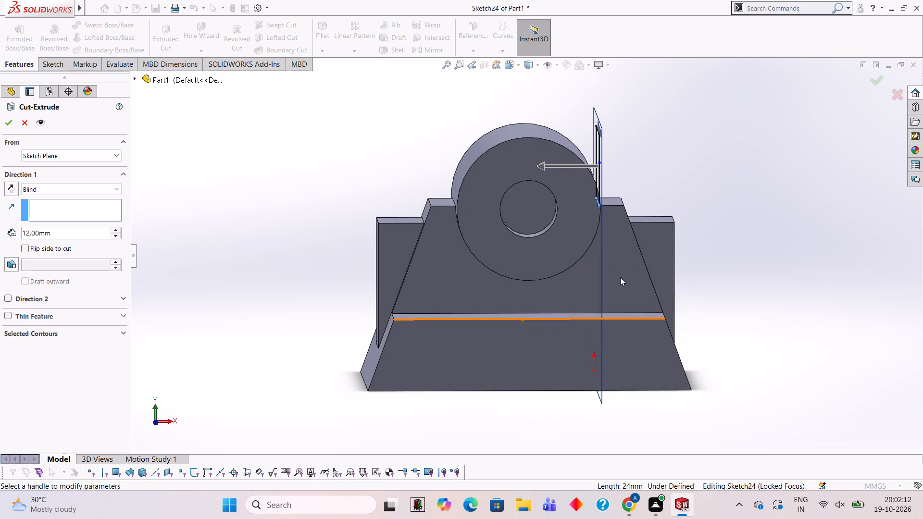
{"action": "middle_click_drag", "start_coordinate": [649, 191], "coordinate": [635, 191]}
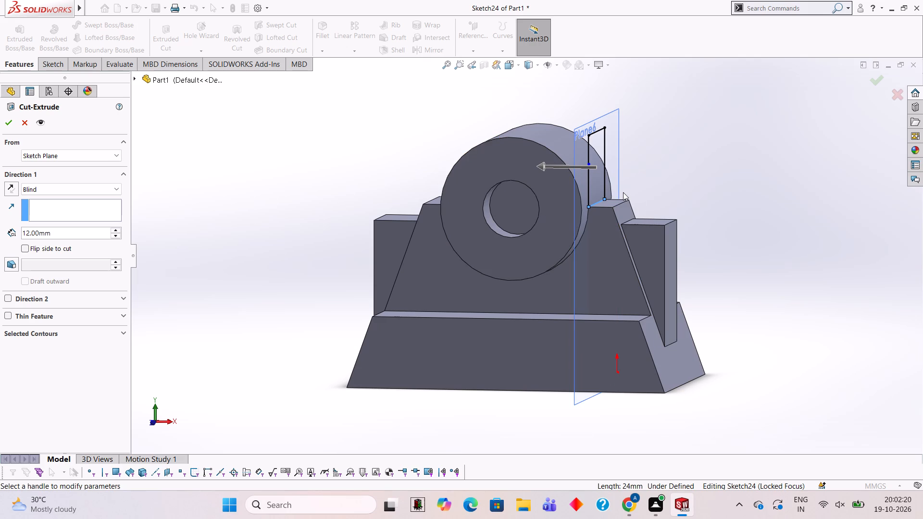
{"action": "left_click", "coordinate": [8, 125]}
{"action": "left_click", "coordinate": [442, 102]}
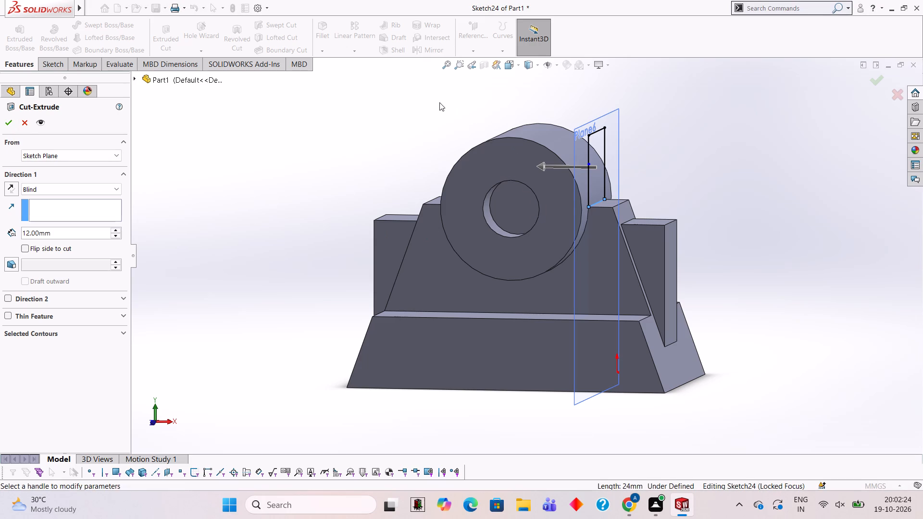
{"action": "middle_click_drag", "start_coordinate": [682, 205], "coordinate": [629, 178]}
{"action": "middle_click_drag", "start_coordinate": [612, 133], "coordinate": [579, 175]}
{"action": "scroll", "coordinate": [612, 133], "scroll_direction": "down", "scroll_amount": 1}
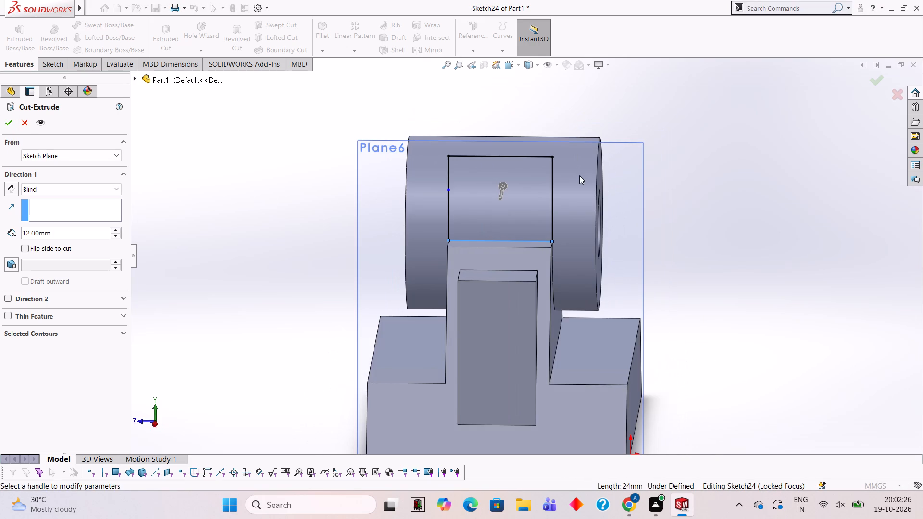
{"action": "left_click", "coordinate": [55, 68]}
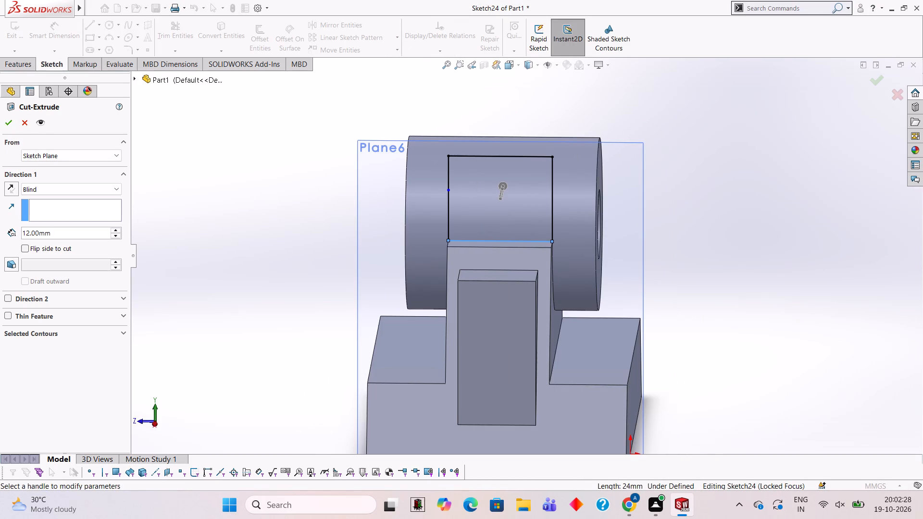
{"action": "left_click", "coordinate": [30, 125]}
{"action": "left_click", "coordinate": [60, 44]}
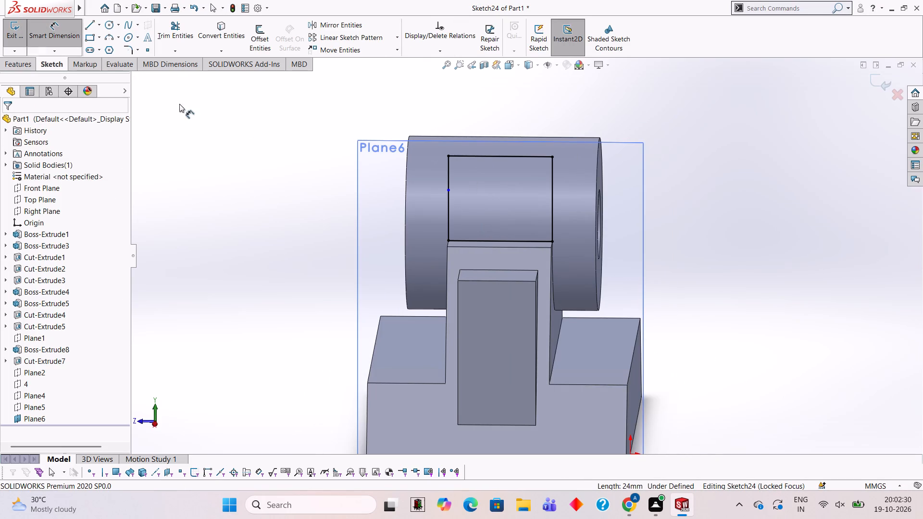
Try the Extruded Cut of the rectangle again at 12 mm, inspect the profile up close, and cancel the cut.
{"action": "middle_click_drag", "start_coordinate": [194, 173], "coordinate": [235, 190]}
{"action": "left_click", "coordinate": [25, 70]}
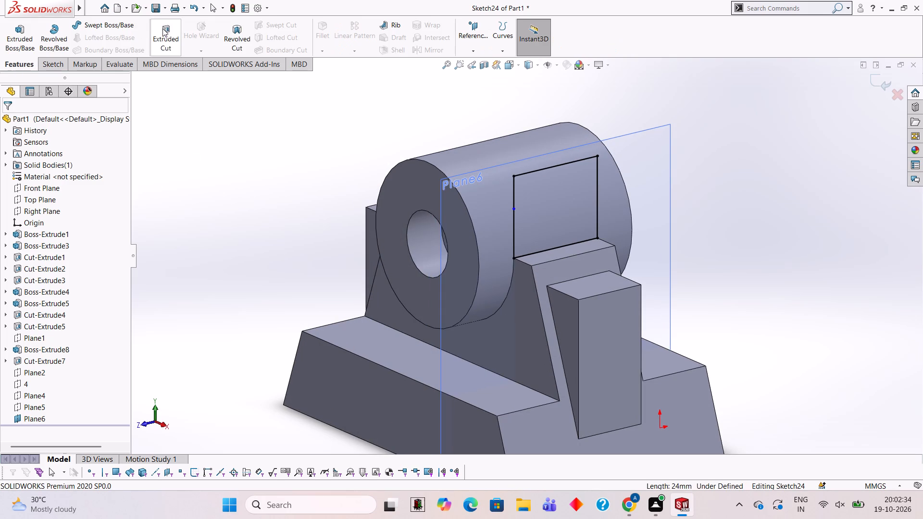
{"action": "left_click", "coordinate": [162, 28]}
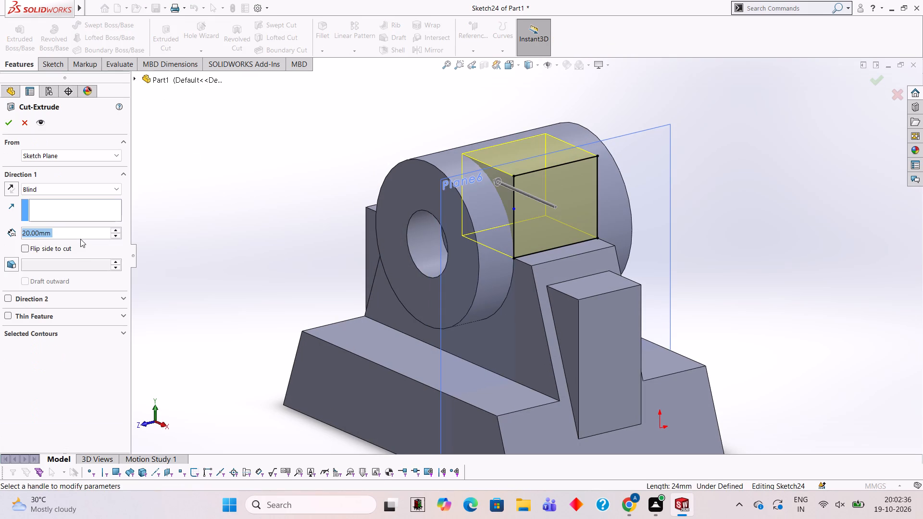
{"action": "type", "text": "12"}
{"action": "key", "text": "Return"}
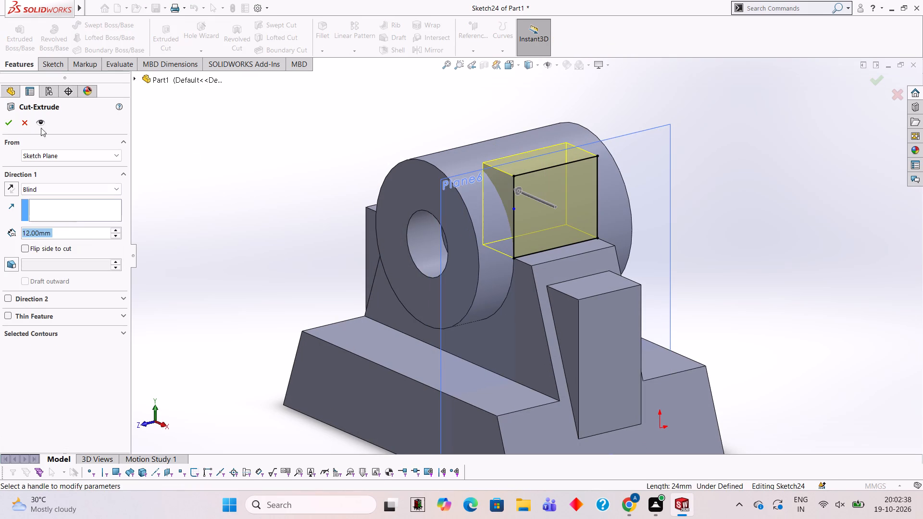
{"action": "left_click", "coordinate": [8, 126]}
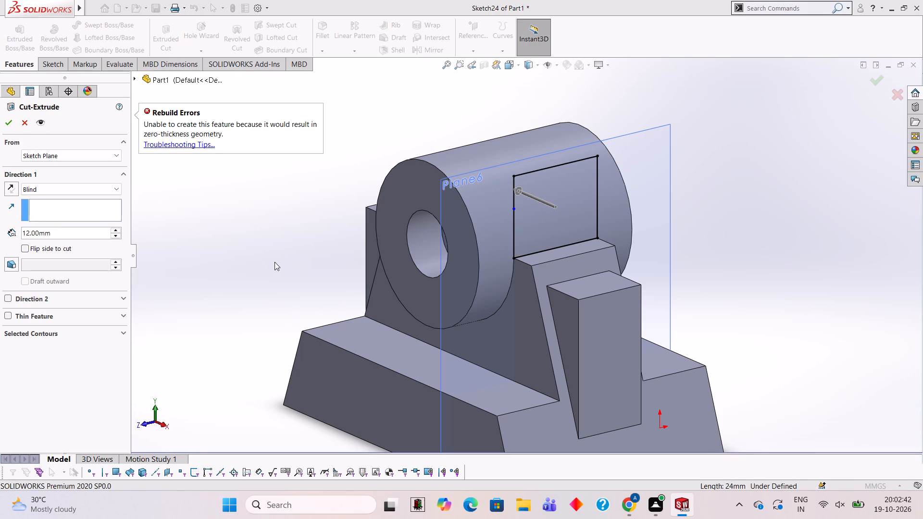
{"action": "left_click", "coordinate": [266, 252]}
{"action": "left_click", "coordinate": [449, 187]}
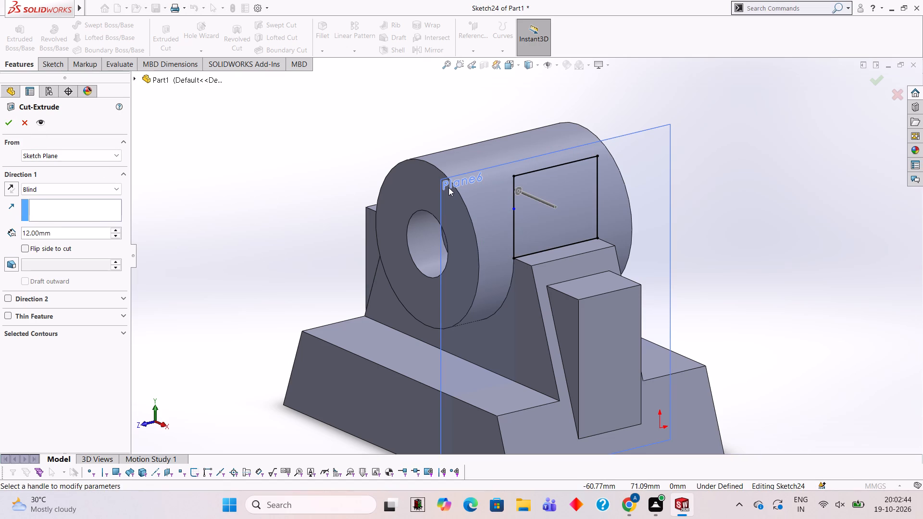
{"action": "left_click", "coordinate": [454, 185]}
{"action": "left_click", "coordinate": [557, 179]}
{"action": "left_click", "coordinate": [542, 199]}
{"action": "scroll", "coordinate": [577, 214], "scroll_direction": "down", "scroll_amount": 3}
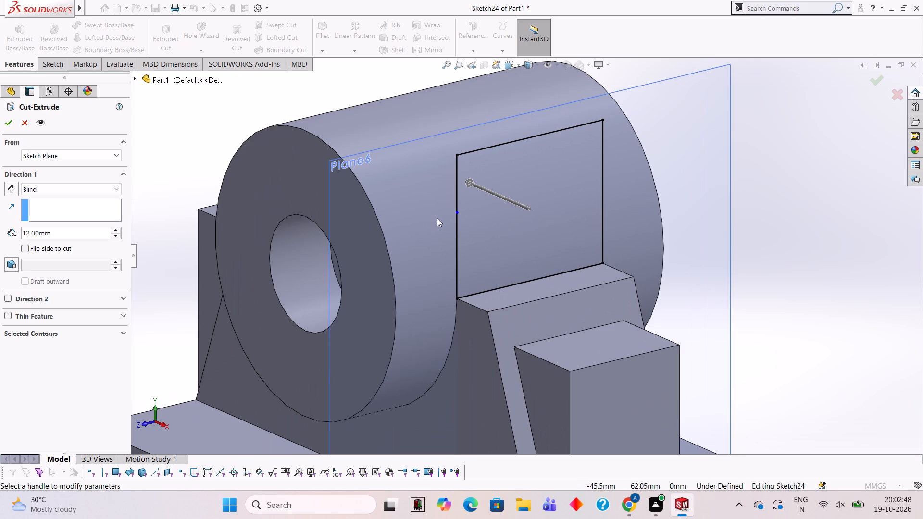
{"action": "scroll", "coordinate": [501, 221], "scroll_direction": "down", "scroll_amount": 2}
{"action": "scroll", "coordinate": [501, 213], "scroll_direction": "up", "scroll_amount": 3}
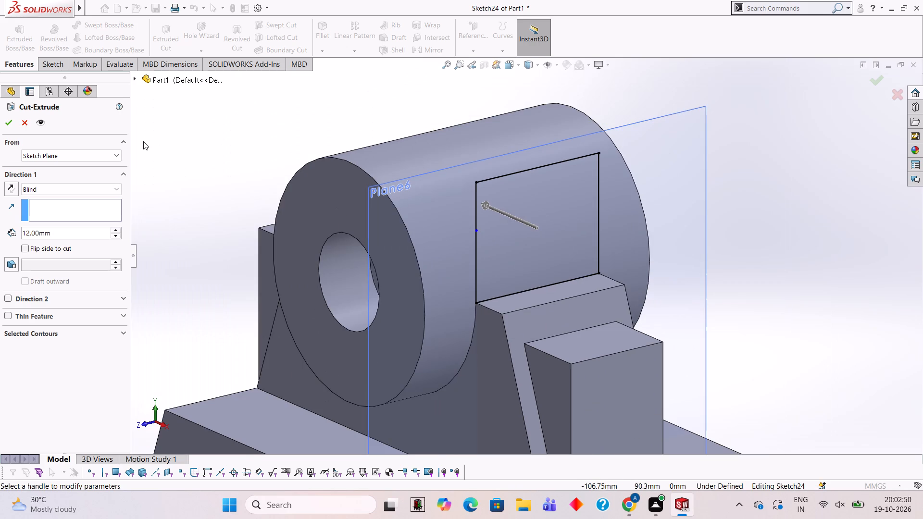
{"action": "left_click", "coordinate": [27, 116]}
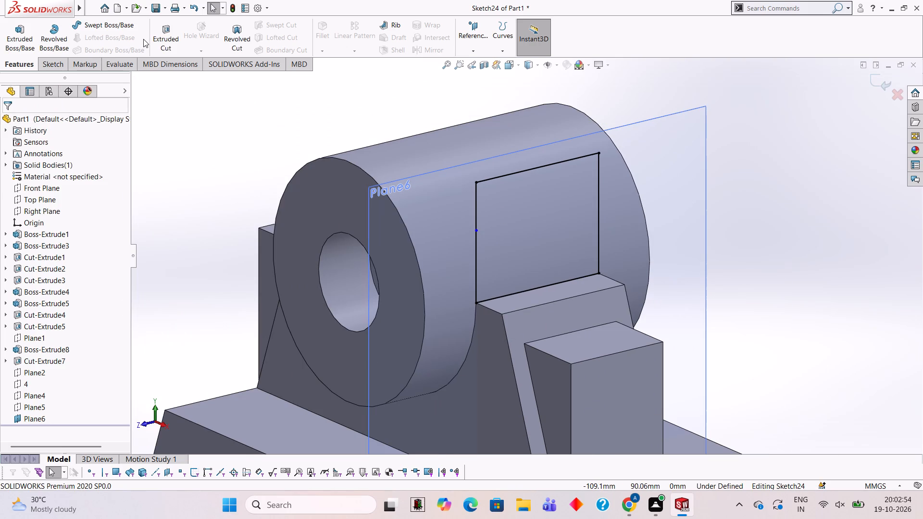
Trim away the rectangle's two-piece vertical side and replace it with a single 20 mm vertical line down to the upright's corner.
{"action": "left_click", "coordinate": [58, 67]}
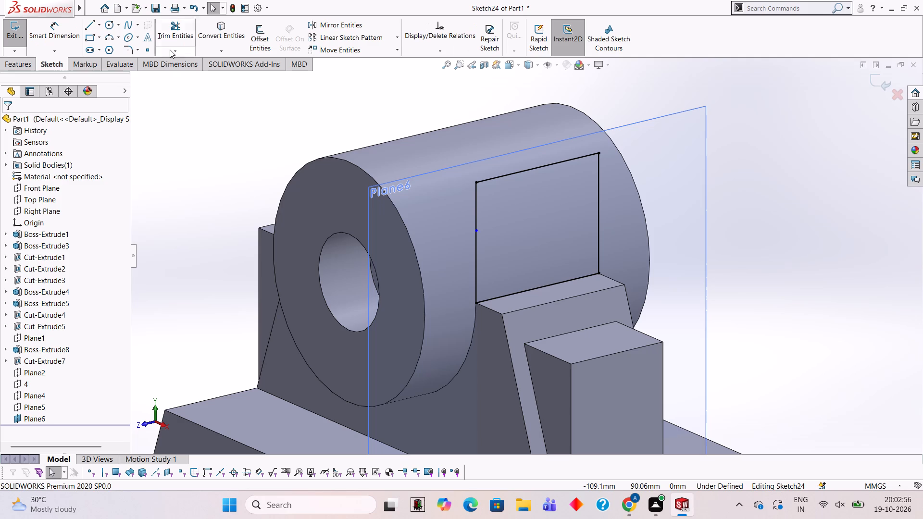
{"action": "left_click", "coordinate": [182, 24]}
{"action": "left_click", "coordinate": [474, 198]}
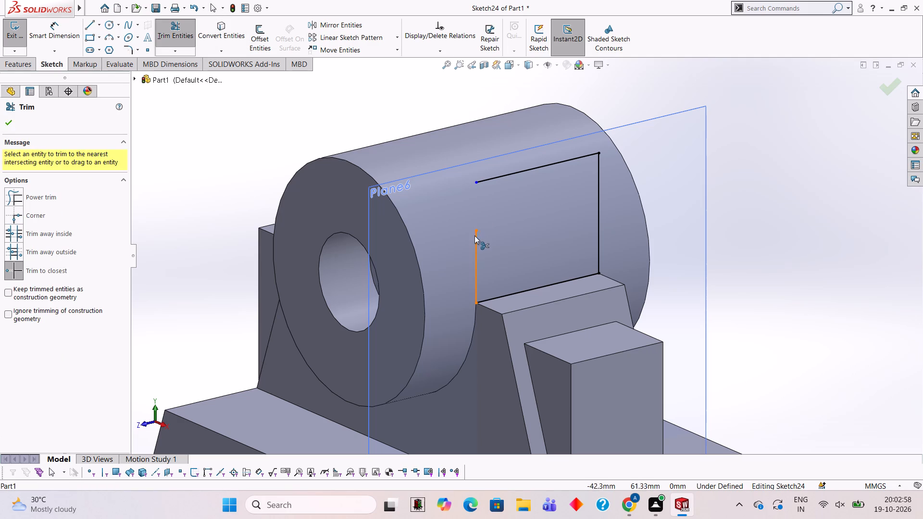
{"action": "left_click", "coordinate": [474, 236]}
{"action": "left_click", "coordinate": [88, 26]}
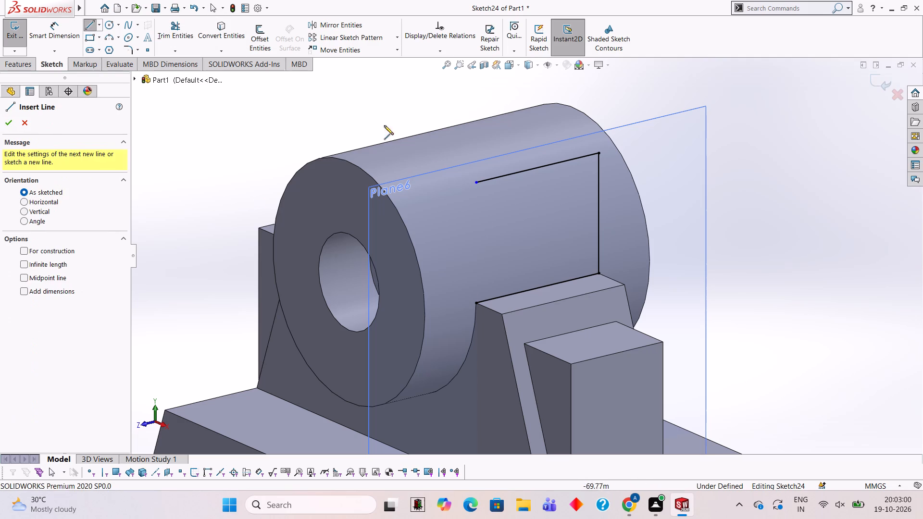
{"action": "left_click", "coordinate": [475, 183]}
{"action": "left_click", "coordinate": [476, 303]}
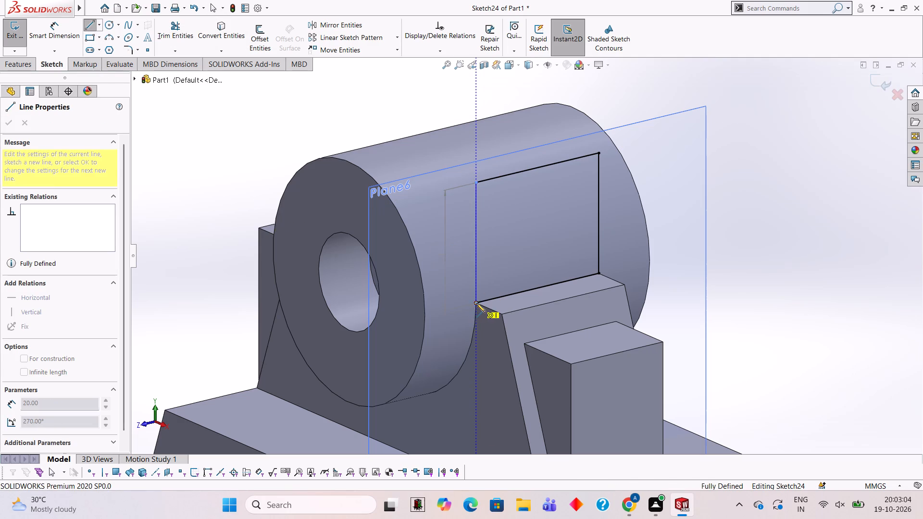
{"action": "key", "text": "Escape"}
{"action": "key", "text": "Escape"}
{"action": "key", "text": "Escape"}
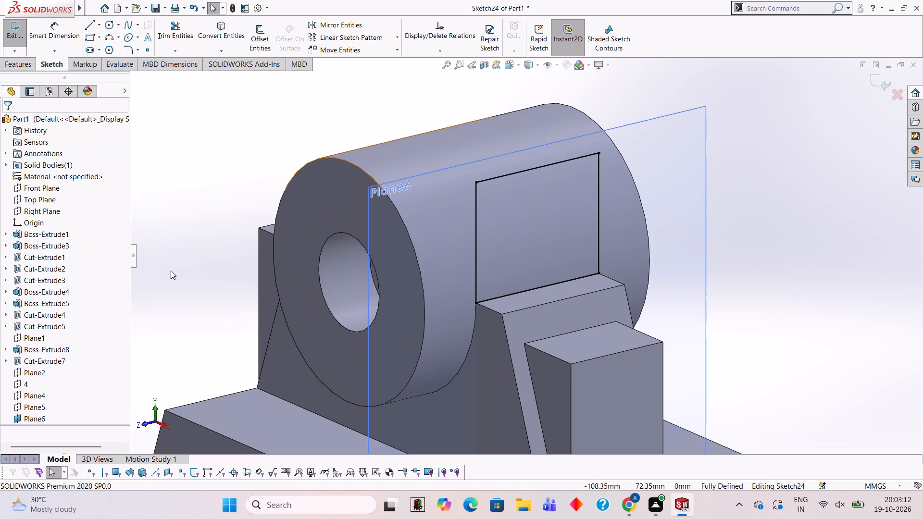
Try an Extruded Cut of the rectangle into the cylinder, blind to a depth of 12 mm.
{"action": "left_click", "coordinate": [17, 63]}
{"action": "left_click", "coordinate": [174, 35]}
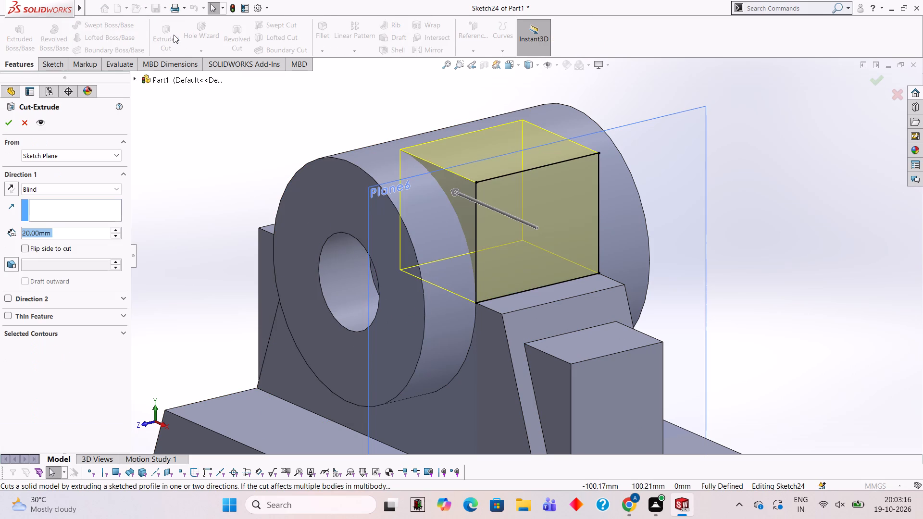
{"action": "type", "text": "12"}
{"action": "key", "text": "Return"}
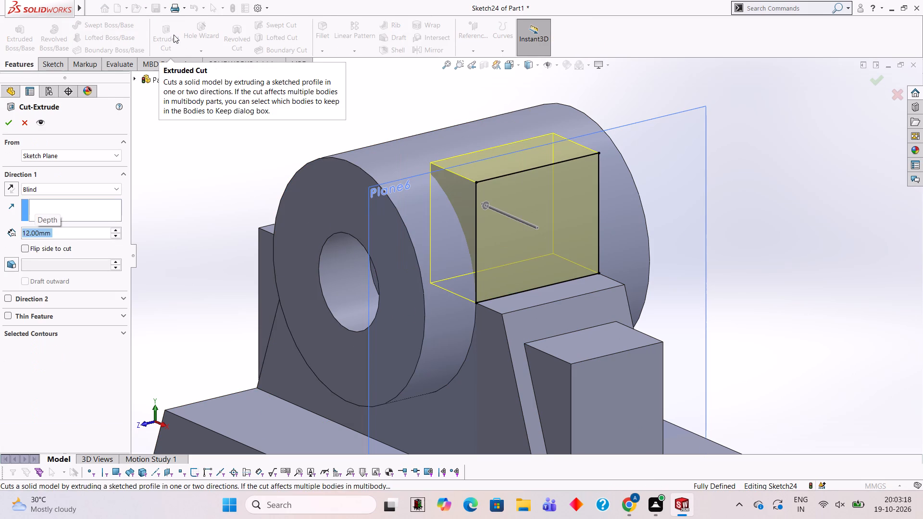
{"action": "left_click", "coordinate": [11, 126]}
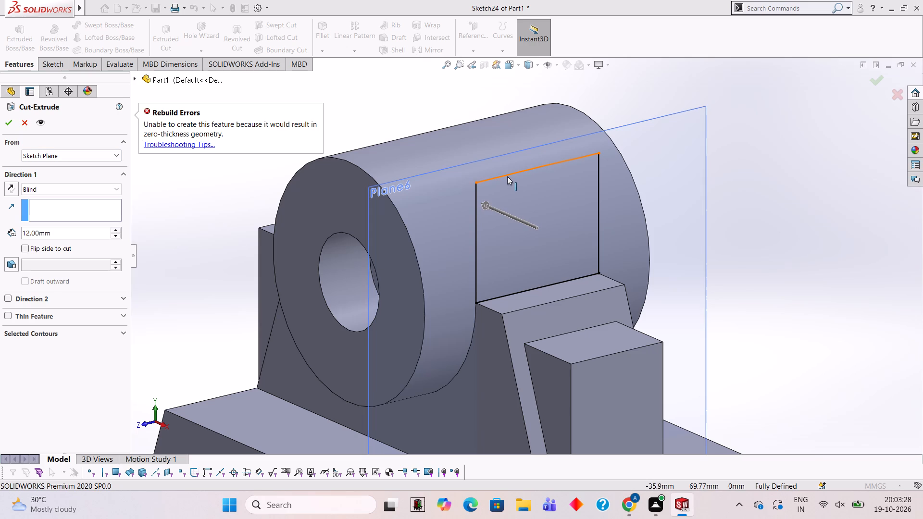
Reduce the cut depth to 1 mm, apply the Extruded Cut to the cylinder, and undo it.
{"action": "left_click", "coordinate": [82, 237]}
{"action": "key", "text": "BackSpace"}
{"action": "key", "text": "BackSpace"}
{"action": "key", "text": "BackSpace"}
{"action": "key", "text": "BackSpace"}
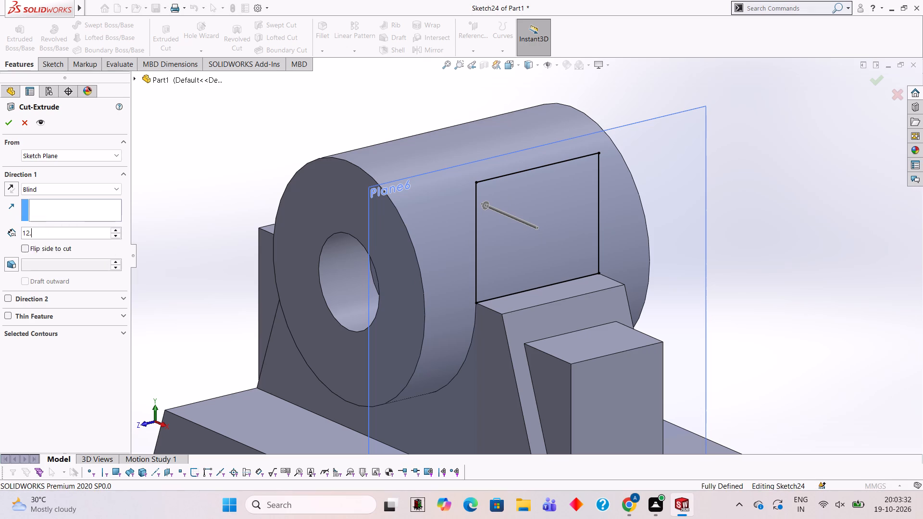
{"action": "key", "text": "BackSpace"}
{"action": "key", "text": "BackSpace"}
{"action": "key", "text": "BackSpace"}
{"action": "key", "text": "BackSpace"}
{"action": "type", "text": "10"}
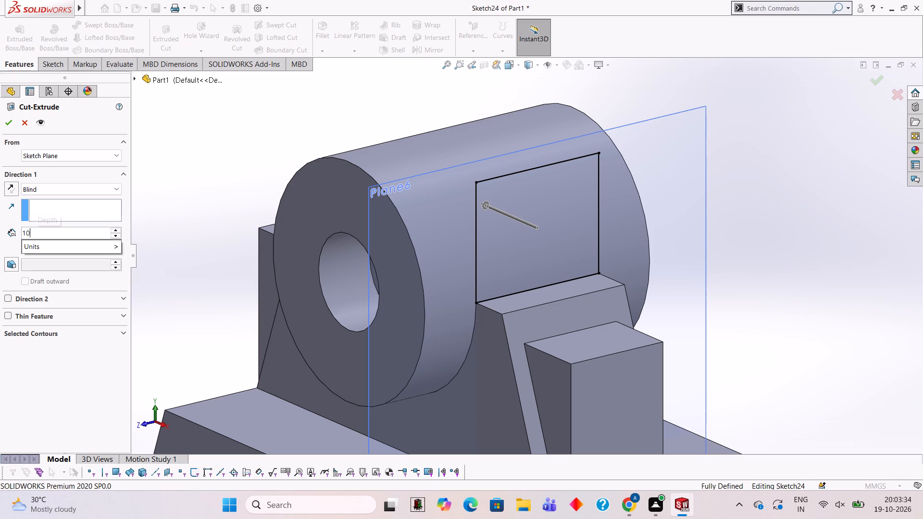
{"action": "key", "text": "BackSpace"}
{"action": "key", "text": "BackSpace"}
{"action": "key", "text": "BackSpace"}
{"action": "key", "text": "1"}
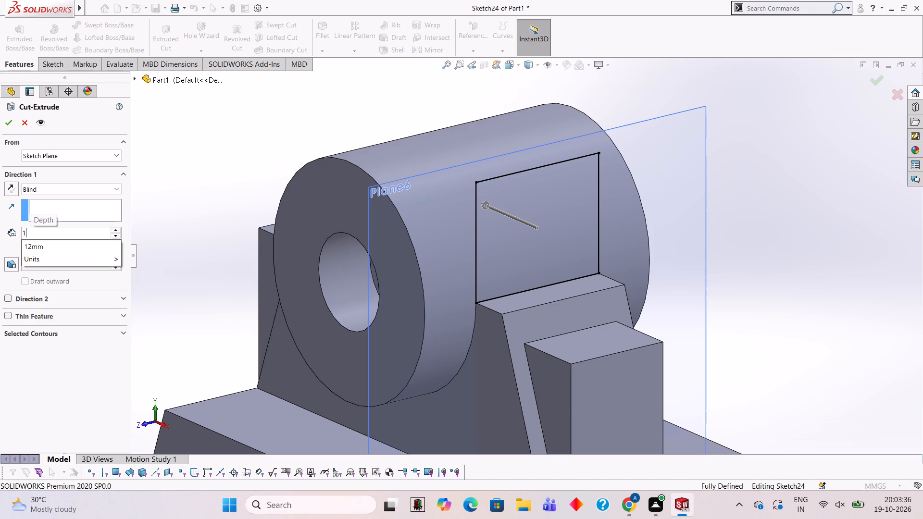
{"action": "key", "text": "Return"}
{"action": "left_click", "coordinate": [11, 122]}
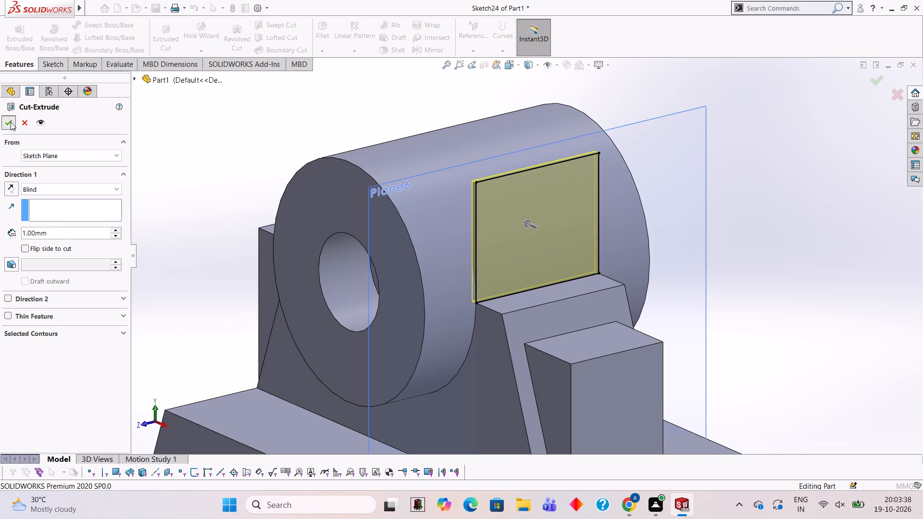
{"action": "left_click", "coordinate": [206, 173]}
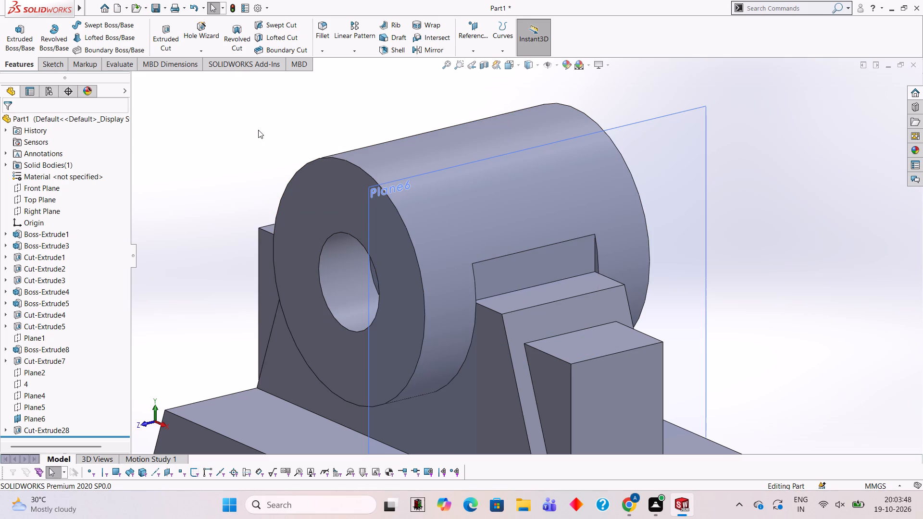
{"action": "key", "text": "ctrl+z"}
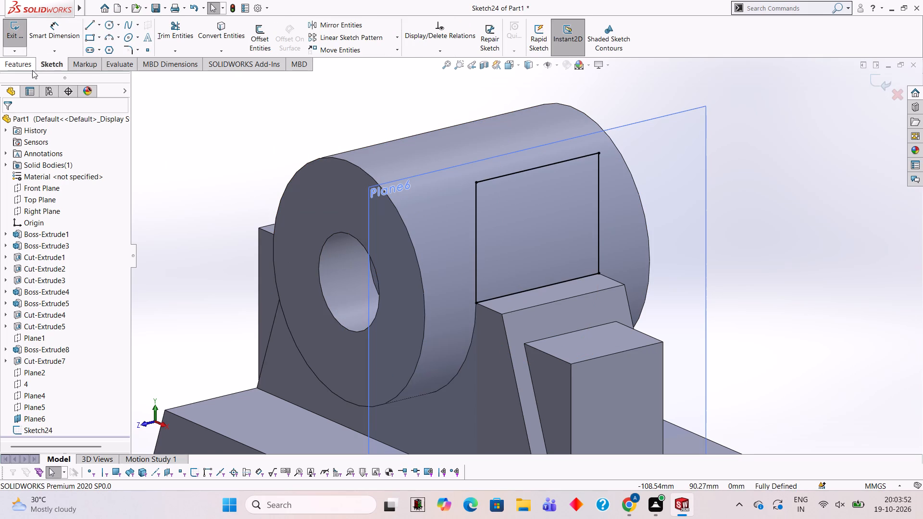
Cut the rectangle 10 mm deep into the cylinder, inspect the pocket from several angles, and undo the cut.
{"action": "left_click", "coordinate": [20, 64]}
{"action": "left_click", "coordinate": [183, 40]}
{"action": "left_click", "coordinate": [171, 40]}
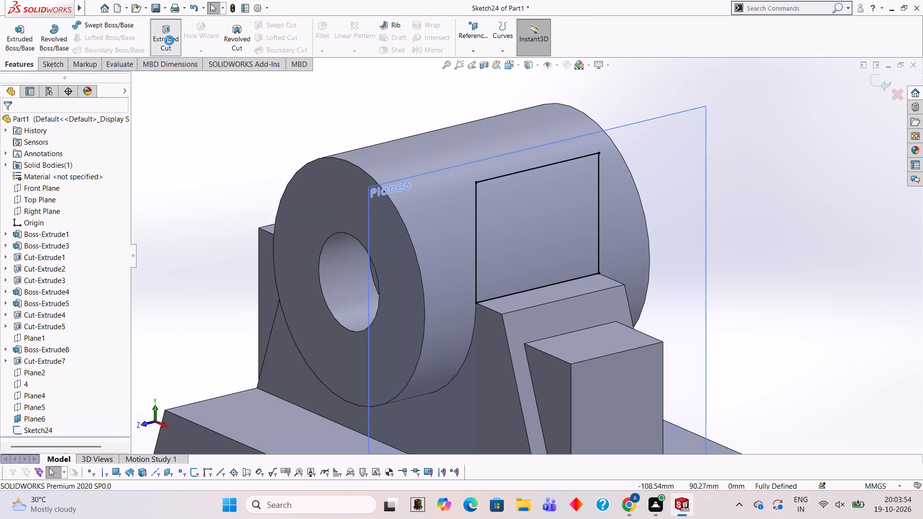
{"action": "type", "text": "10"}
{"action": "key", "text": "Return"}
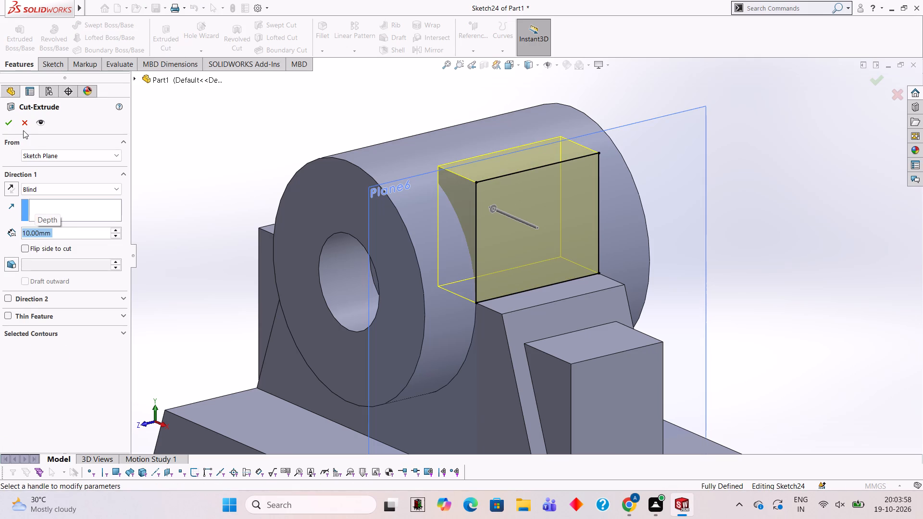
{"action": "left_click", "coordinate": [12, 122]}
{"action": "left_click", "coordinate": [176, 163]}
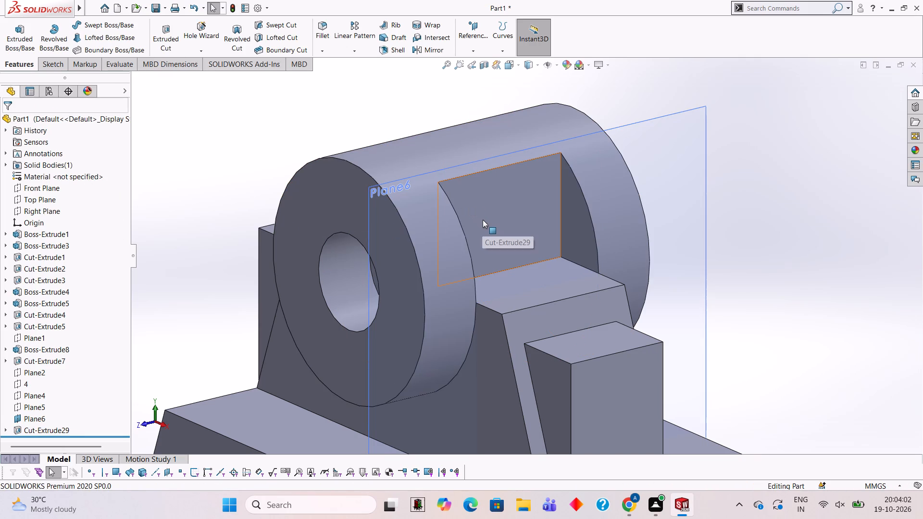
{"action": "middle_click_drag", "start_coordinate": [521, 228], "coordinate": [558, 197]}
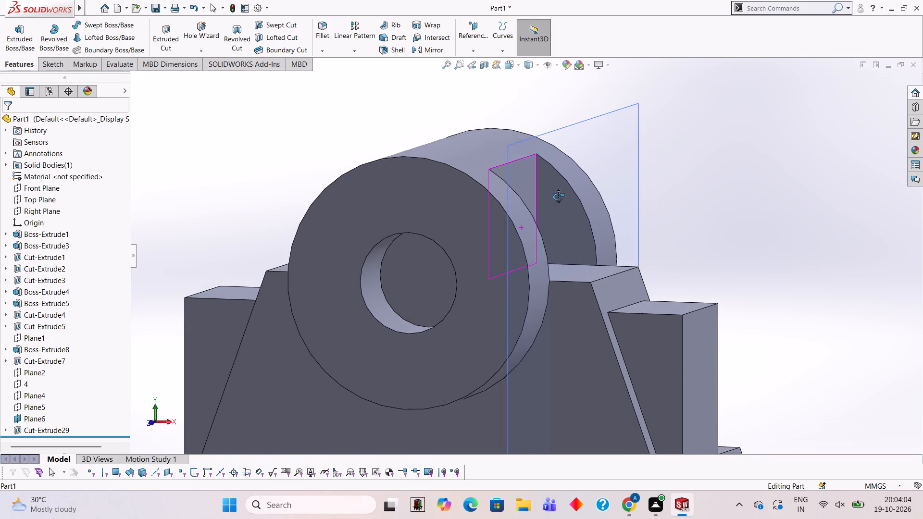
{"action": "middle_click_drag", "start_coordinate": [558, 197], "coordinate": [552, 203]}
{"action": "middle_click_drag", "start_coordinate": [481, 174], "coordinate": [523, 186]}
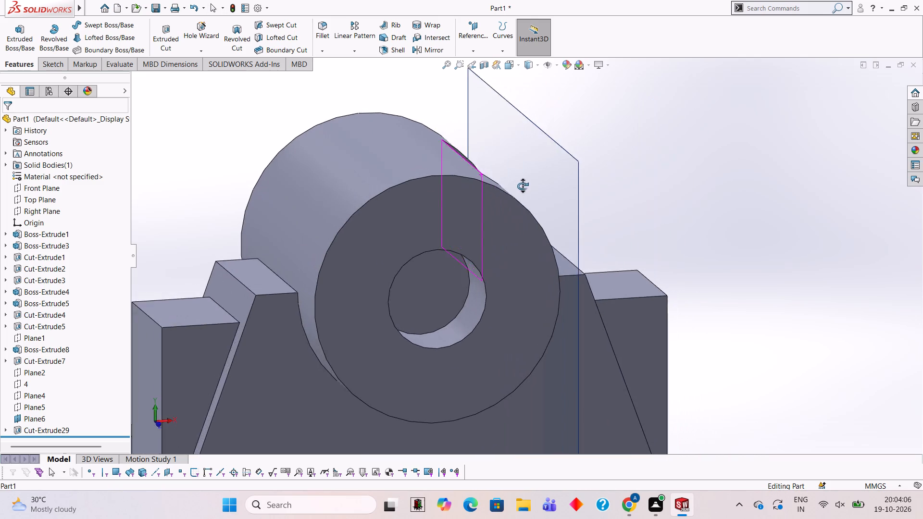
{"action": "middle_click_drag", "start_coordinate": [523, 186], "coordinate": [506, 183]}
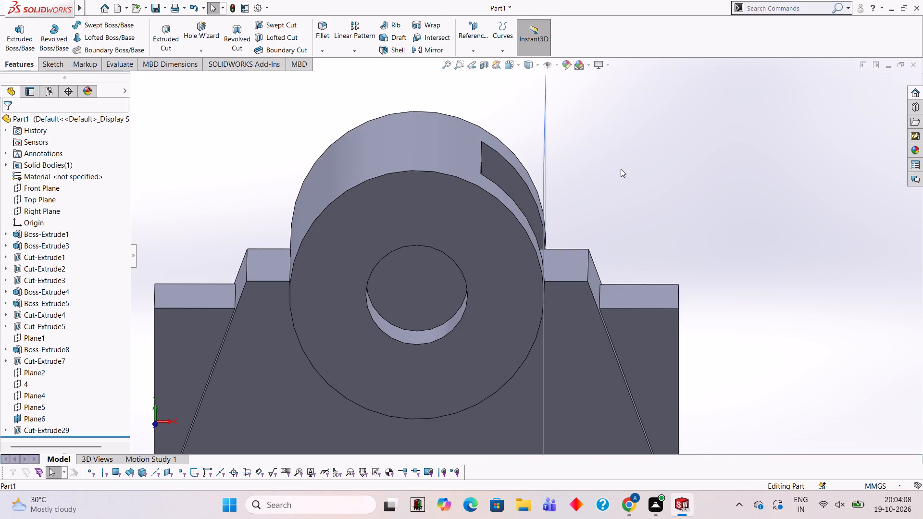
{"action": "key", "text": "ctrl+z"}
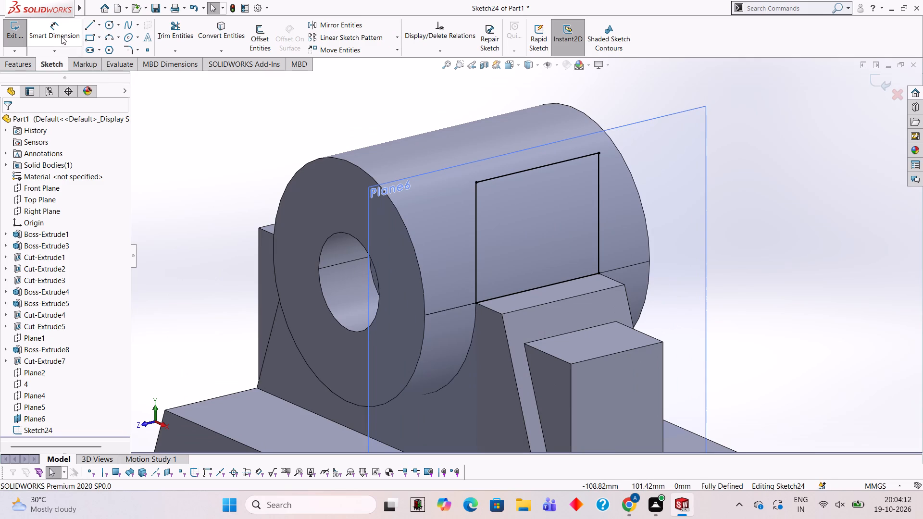
Retry the Extruded Cut of the rectangle at 12 mm, and complete it with a 10 mm blind depth into the cylinder's side.
{"action": "left_click", "coordinate": [18, 62]}
{"action": "left_click", "coordinate": [161, 34]}
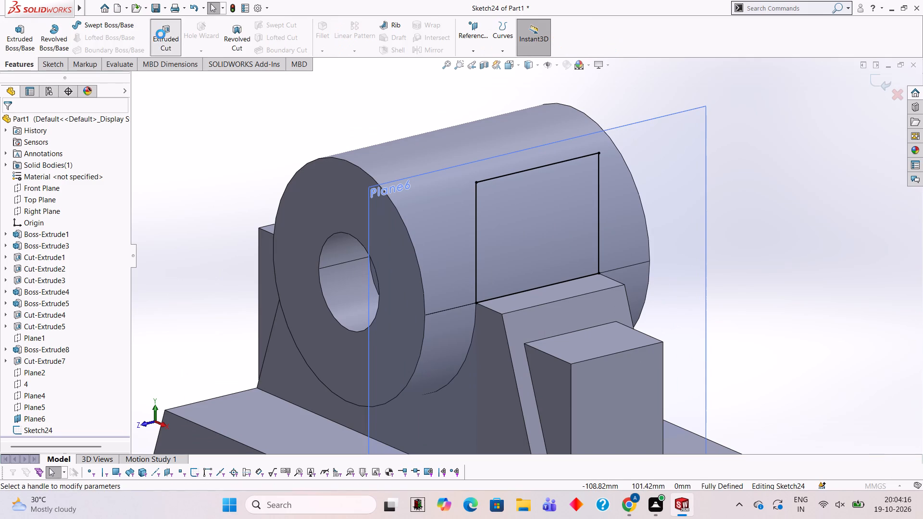
{"action": "type", "text": "12"}
{"action": "key", "text": "Return"}
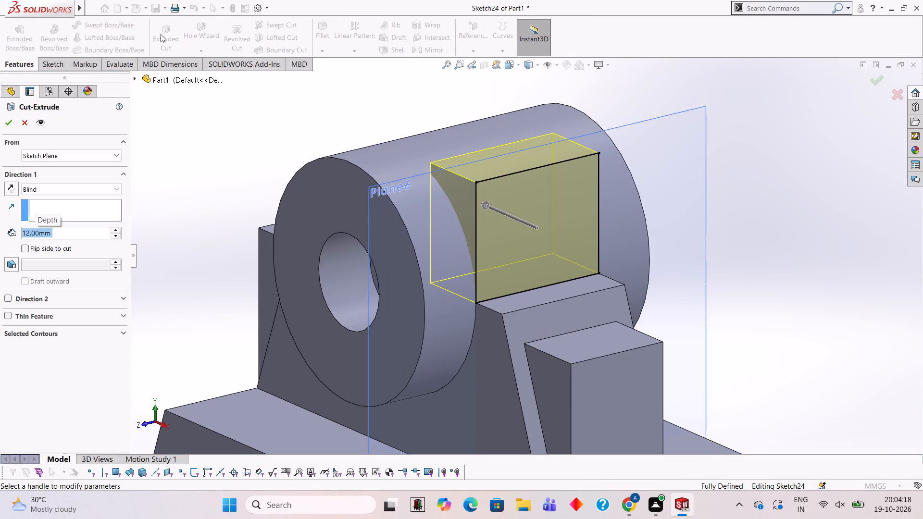
{"action": "left_click", "coordinate": [6, 125]}
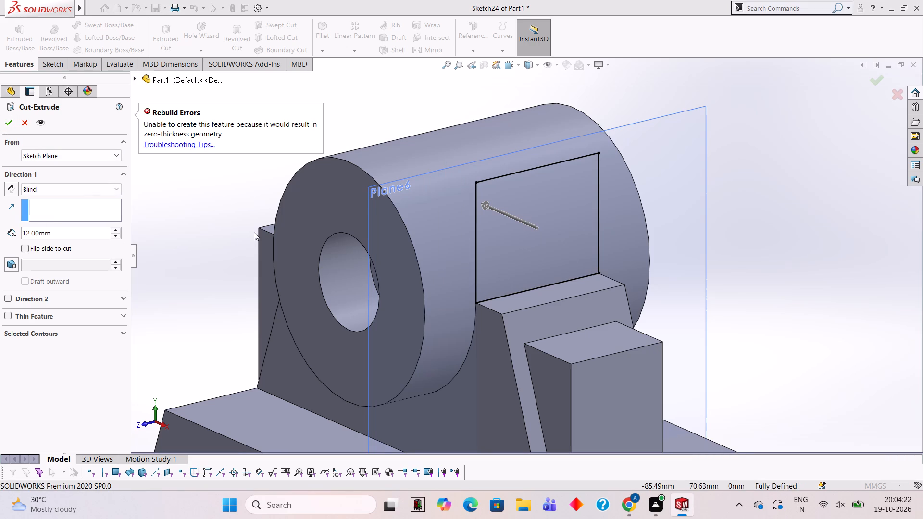
{"action": "middle_click_drag", "start_coordinate": [222, 227], "coordinate": [271, 199]}
{"action": "scroll", "coordinate": [405, 214], "scroll_direction": "up", "scroll_amount": 3}
{"action": "scroll", "coordinate": [406, 196], "scroll_direction": "down", "scroll_amount": 1}
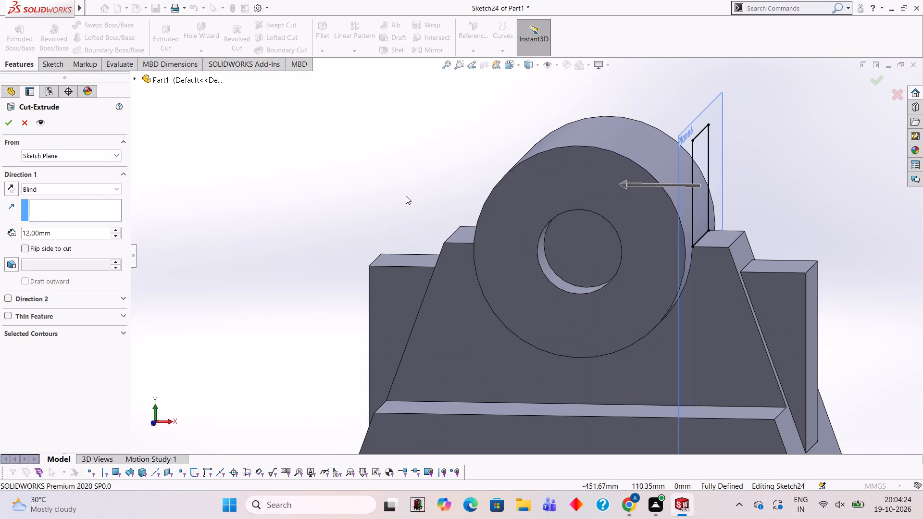
{"action": "scroll", "coordinate": [406, 196], "scroll_direction": "down", "scroll_amount": 1}
{"action": "left_click", "coordinate": [64, 230]}
{"action": "key", "text": "1"}
{"action": "key", "text": "BackSpace"}
{"action": "key", "text": "BackSpace"}
{"action": "key", "text": "BackSpace"}
{"action": "key", "text": "BackSpace"}
{"action": "key", "text": "BackSpace"}
{"action": "key", "text": "BackSpace"}
{"action": "key", "text": "BackSpace"}
{"action": "key", "text": "BackSpace"}
{"action": "key", "text": "BackSpace"}
{"action": "key", "text": "BackSpace"}
{"action": "key", "text": "BackSpace"}
{"action": "key", "text": "BackSpace"}
{"action": "key", "text": "BackSpace"}
{"action": "key", "text": "BackSpace"}
{"action": "key", "text": "BackSpace"}
{"action": "key", "text": "BackSpace"}
{"action": "key", "text": "BackSpace"}
{"action": "key", "text": "BackSpace"}
{"action": "key", "text": "BackSpace"}
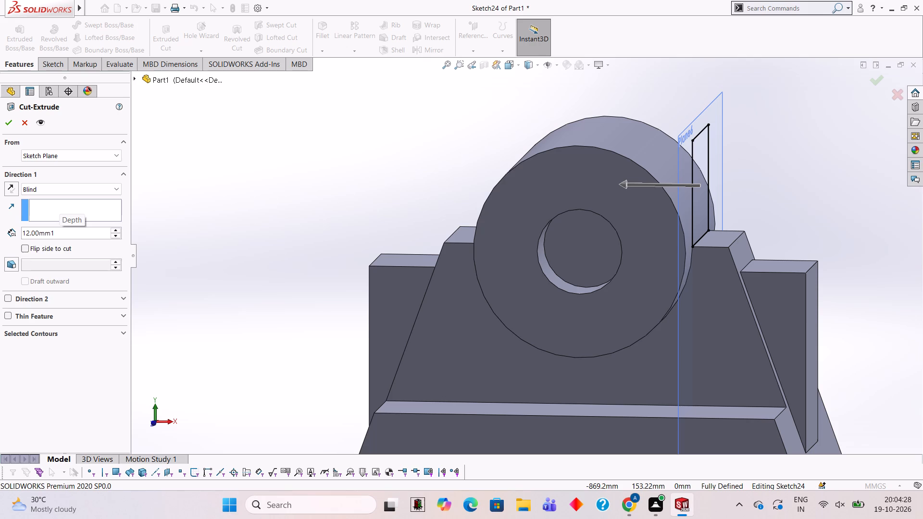
{"action": "type", "text": "10"}
{"action": "key", "text": "Return"}
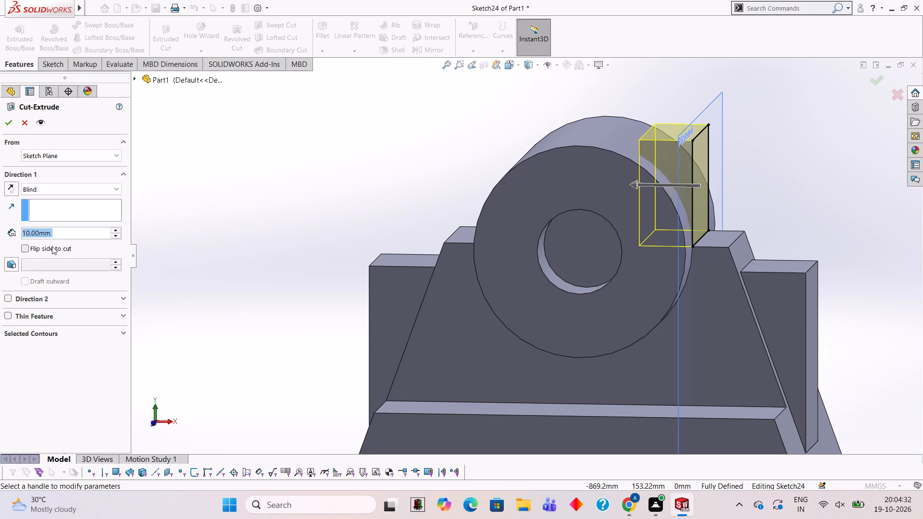
{"action": "left_click", "coordinate": [8, 123]}
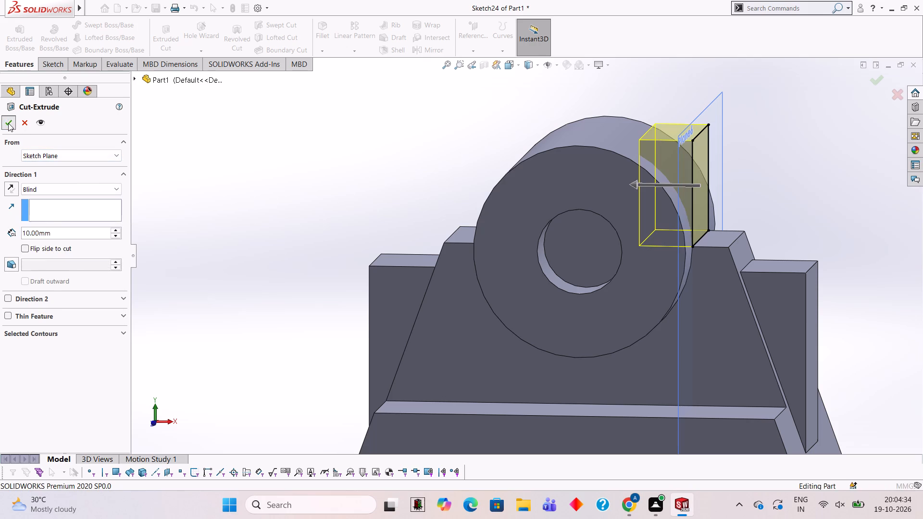
{"action": "left_click", "coordinate": [166, 173]}
Hide the reference plane Plane6 that holds the rectangular cut's sketch.
{"action": "middle_click_drag", "start_coordinate": [342, 181], "coordinate": [323, 182]}
{"action": "scroll", "coordinate": [333, 189], "scroll_direction": "up", "scroll_amount": 4}
{"action": "middle_click_drag", "start_coordinate": [405, 195], "coordinate": [432, 229]}
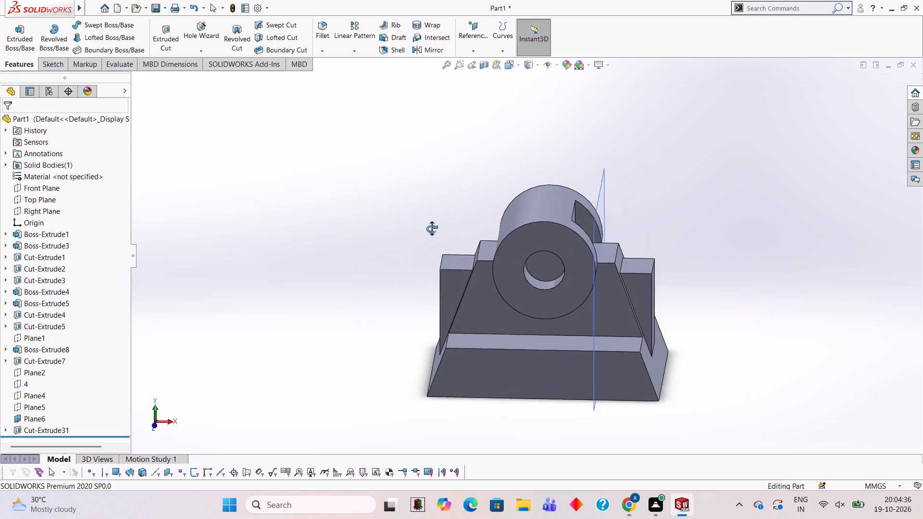
{"action": "middle_click_drag", "start_coordinate": [432, 229], "coordinate": [442, 240]}
{"action": "left_click", "coordinate": [418, 179]}
{"action": "middle_click_drag", "start_coordinate": [667, 140], "coordinate": [685, 140]}
{"action": "left_click", "coordinate": [565, 178]}
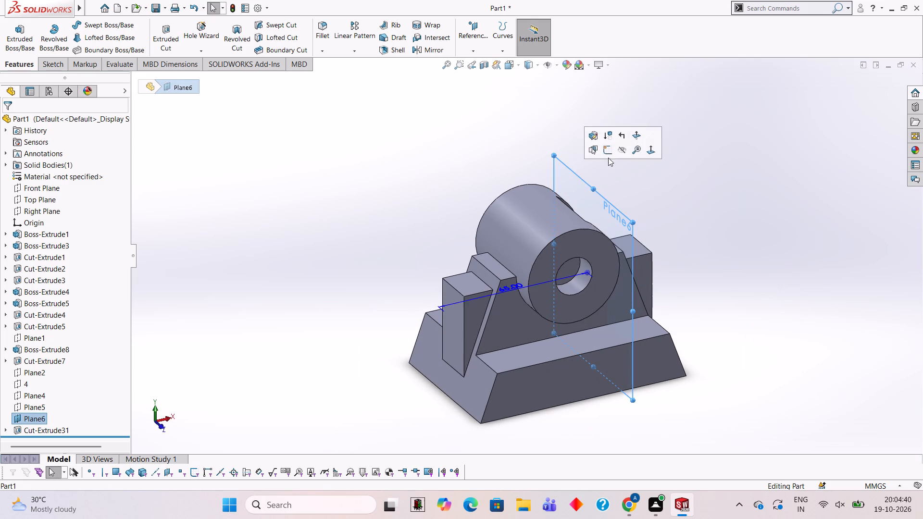
{"action": "left_click", "coordinate": [623, 148]}
Set up a new reference plane parallel to the Right Plane, offset 40 mm towards the cylinder.
{"action": "scroll", "coordinate": [605, 208], "scroll_direction": "down", "scroll_amount": 4}
{"action": "scroll", "coordinate": [594, 275], "scroll_direction": "up", "scroll_amount": 3}
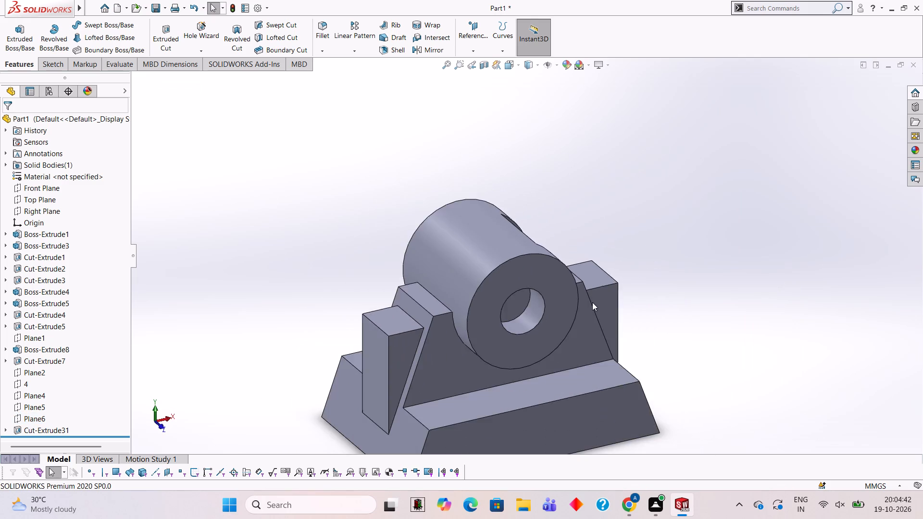
{"action": "middle_click_drag", "start_coordinate": [587, 302], "coordinate": [559, 289]}
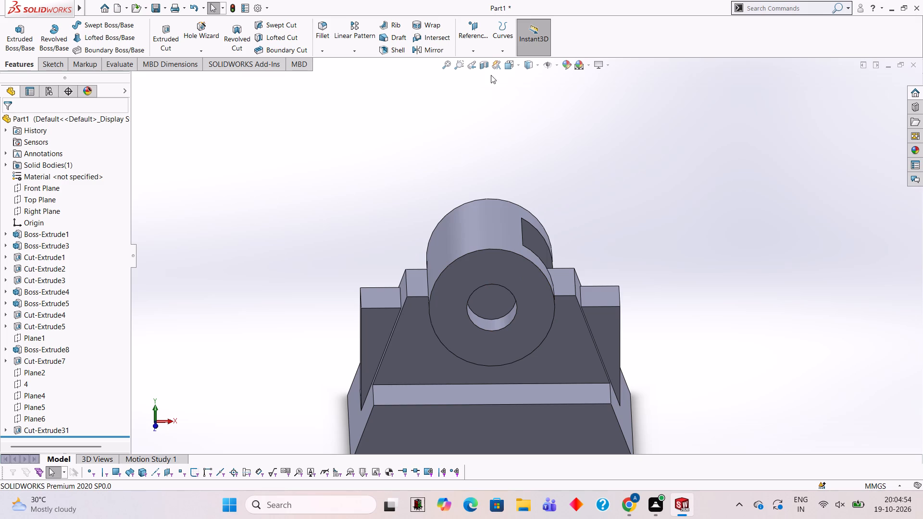
{"action": "left_click", "coordinate": [477, 48]}
{"action": "left_click", "coordinate": [482, 66]}
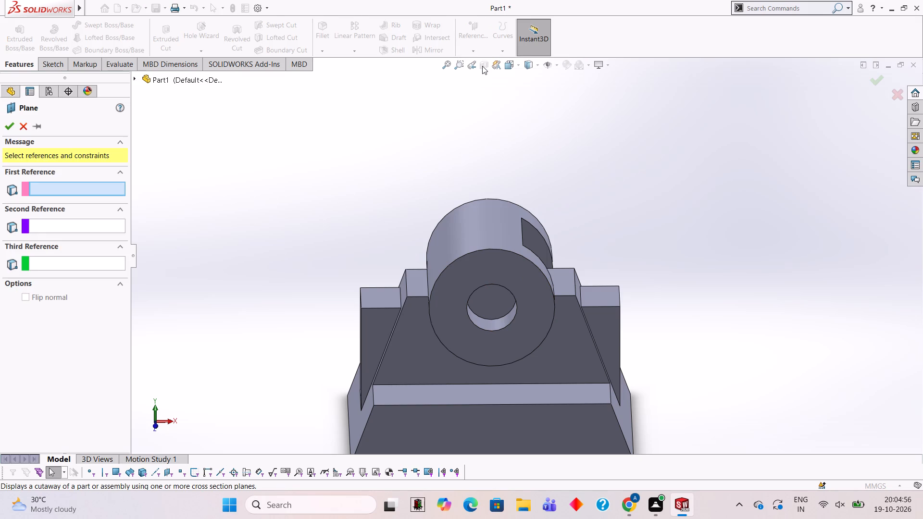
{"action": "left_click", "coordinate": [193, 81]}
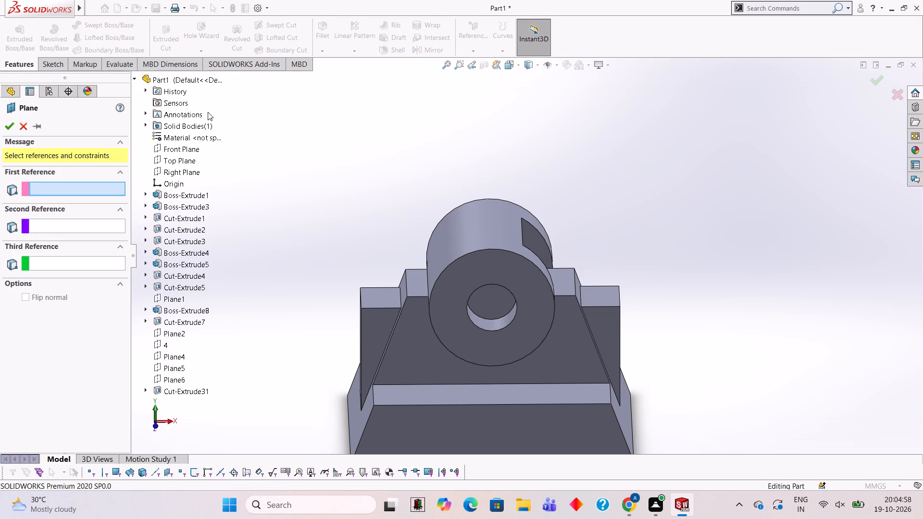
{"action": "left_click", "coordinate": [181, 169]}
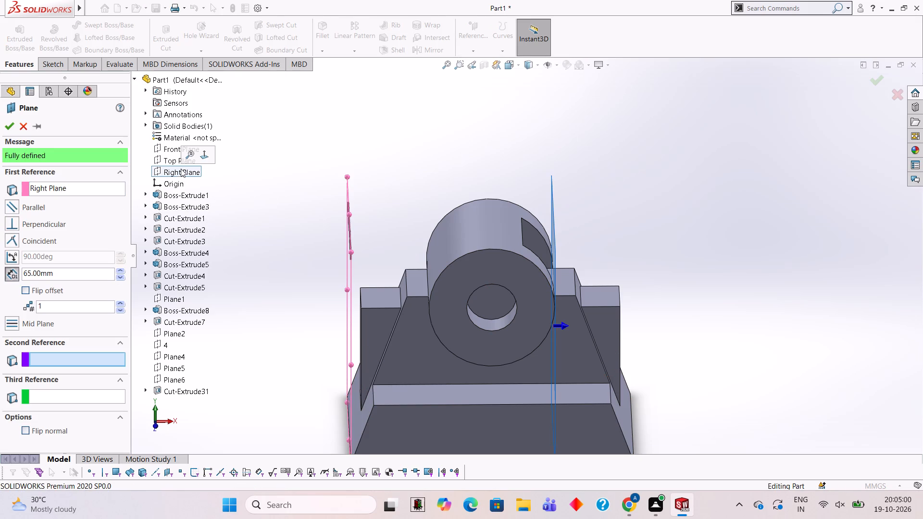
{"action": "left_click", "coordinate": [25, 291]}
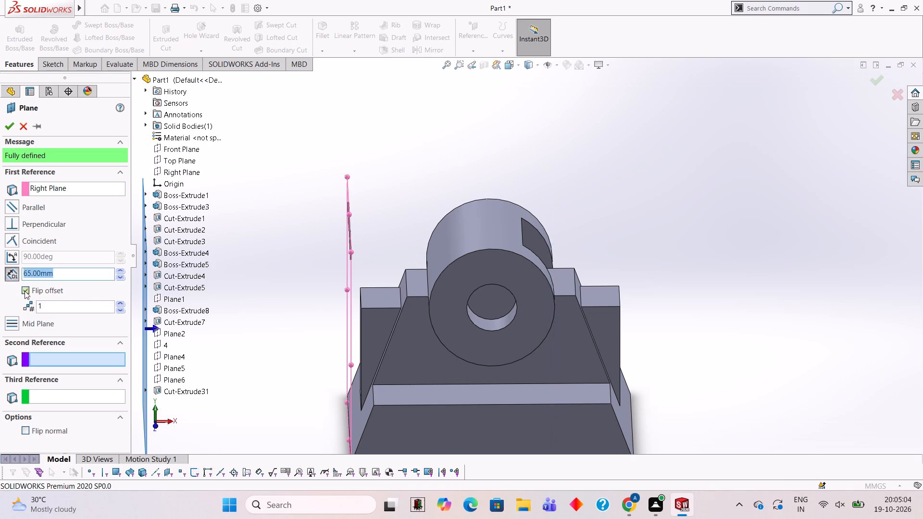
{"action": "left_click", "coordinate": [25, 291]}
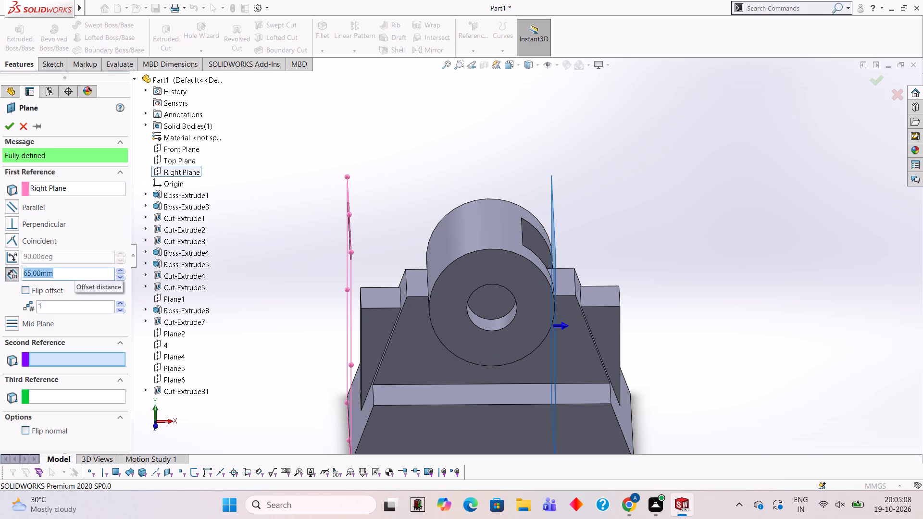
{"action": "type", "text": "40"}
{"action": "key", "text": "Return"}
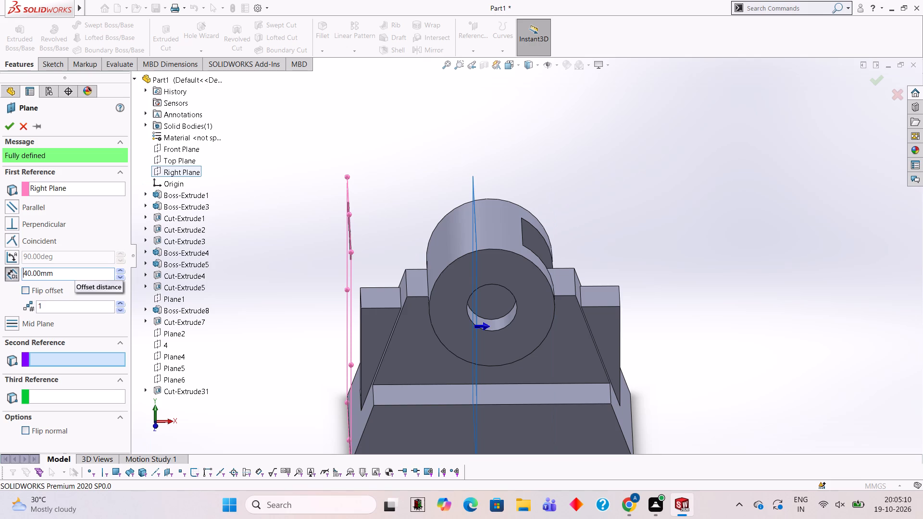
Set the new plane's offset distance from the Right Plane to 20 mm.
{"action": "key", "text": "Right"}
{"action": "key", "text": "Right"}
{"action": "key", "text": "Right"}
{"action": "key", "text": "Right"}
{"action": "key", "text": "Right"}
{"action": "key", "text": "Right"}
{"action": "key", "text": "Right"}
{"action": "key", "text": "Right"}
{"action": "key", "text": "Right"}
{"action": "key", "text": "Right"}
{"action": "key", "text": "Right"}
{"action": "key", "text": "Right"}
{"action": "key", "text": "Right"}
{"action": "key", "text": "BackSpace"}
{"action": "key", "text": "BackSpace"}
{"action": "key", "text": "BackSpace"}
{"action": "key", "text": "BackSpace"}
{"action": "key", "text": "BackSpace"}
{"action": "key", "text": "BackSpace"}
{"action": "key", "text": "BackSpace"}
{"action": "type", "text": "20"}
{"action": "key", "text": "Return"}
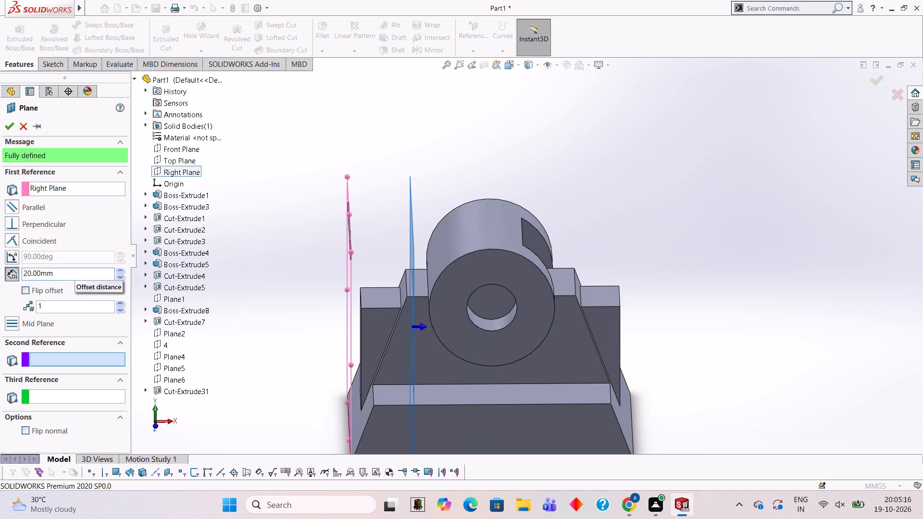
Set the plane's offset distance from the Right Plane to 25 mm and create the plane.
{"action": "key", "text": "Right"}
{"action": "key", "text": "Right"}
{"action": "key", "text": "Right"}
{"action": "key", "text": "Right"}
{"action": "key", "text": "Right"}
{"action": "key", "text": "Right"}
{"action": "key", "text": "Right"}
{"action": "key", "text": "BackSpace"}
{"action": "key", "text": "BackSpace"}
{"action": "key", "text": "BackSpace"}
{"action": "key", "text": "BackSpace"}
{"action": "key", "text": "BackSpace"}
{"action": "key", "text": "BackSpace"}
{"action": "key", "text": "BackSpace"}
{"action": "key", "text": "BackSpace"}
{"action": "type", "text": "25"}
{"action": "key", "text": "Return"}
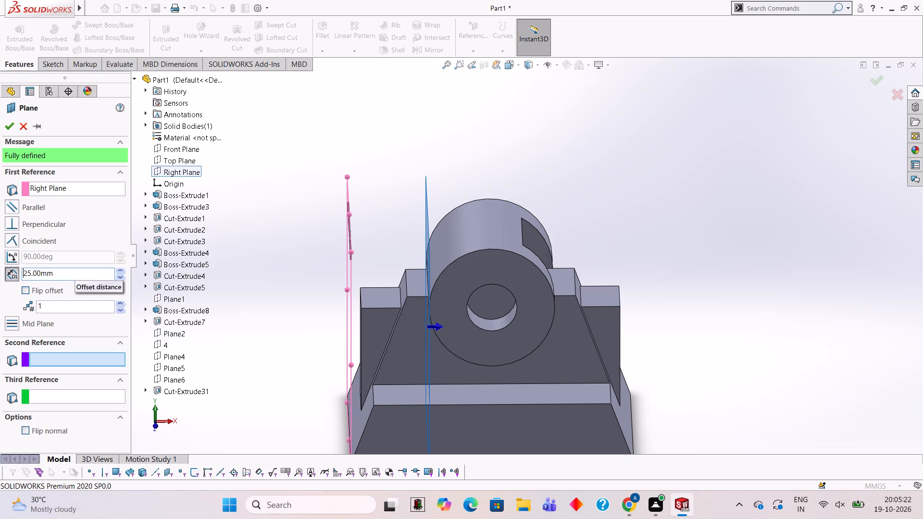
{"action": "left_click", "coordinate": [11, 126]}
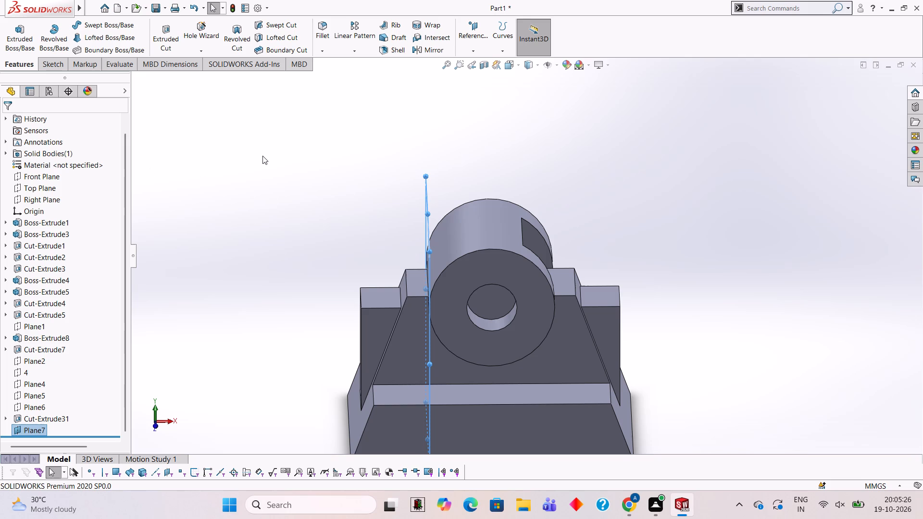
Sketch a 24 mm by 20 mm closed rectangle of lines on Plane7, from the central upright's top edge up to the cylinder's top.
{"action": "left_click", "coordinate": [379, 179]}
{"action": "scroll", "coordinate": [391, 193], "scroll_direction": "down", "scroll_amount": 1}
{"action": "middle_click_drag", "start_coordinate": [393, 194], "coordinate": [385, 192]}
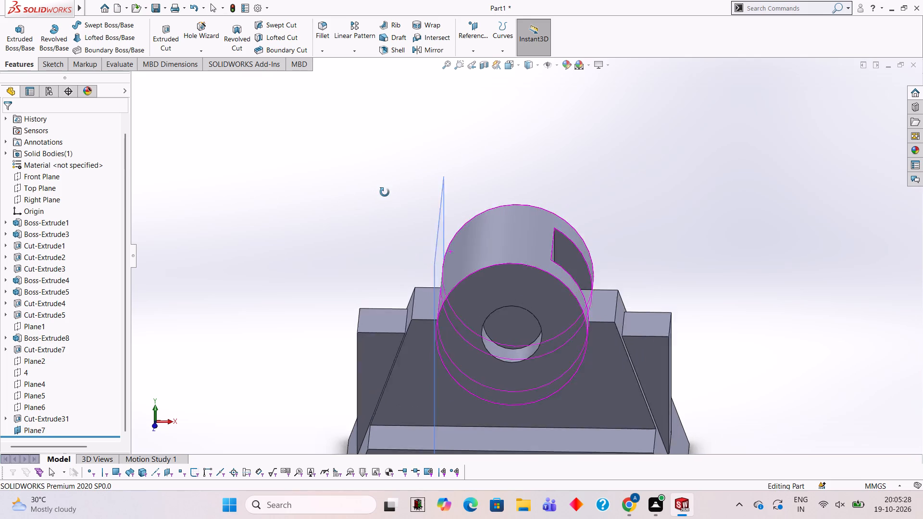
{"action": "middle_click_drag", "start_coordinate": [385, 192], "coordinate": [391, 163]}
{"action": "middle_click_drag", "start_coordinate": [454, 193], "coordinate": [509, 186]}
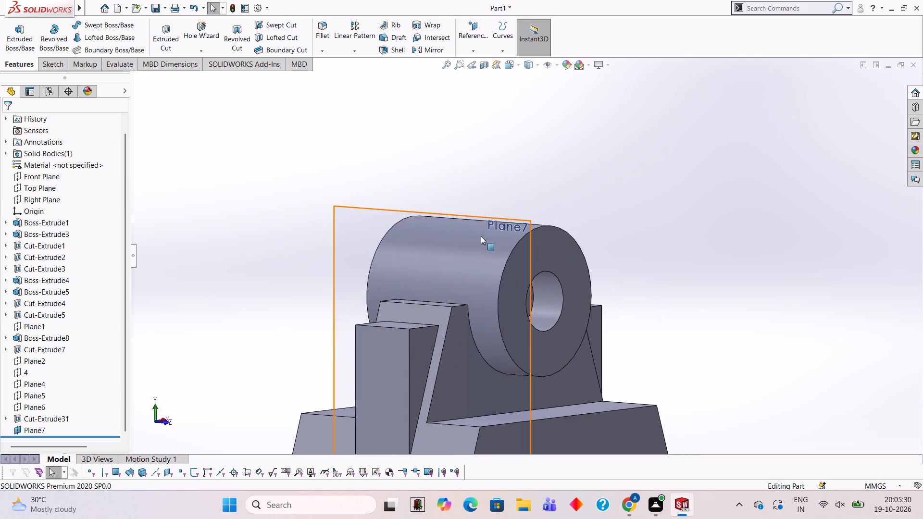
{"action": "left_click", "coordinate": [352, 228]}
{"action": "left_click", "coordinate": [394, 196]}
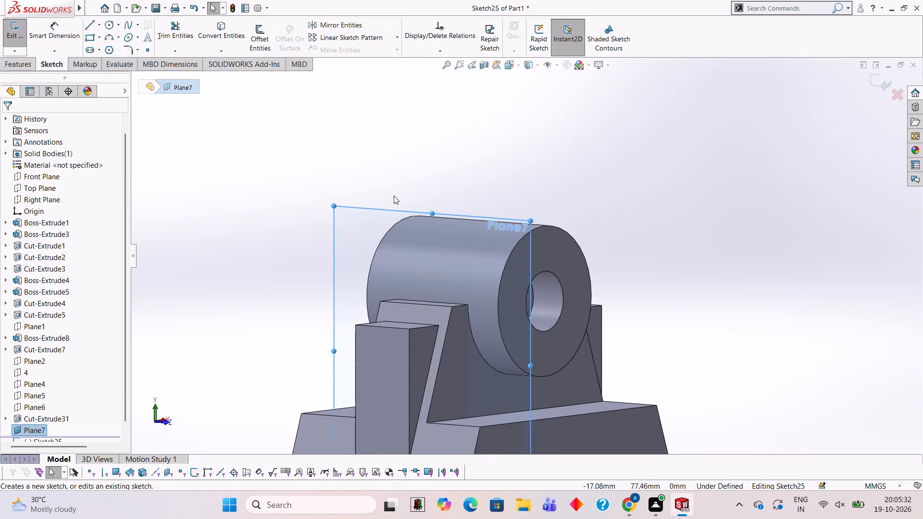
{"action": "key", "text": "ctrl+8"}
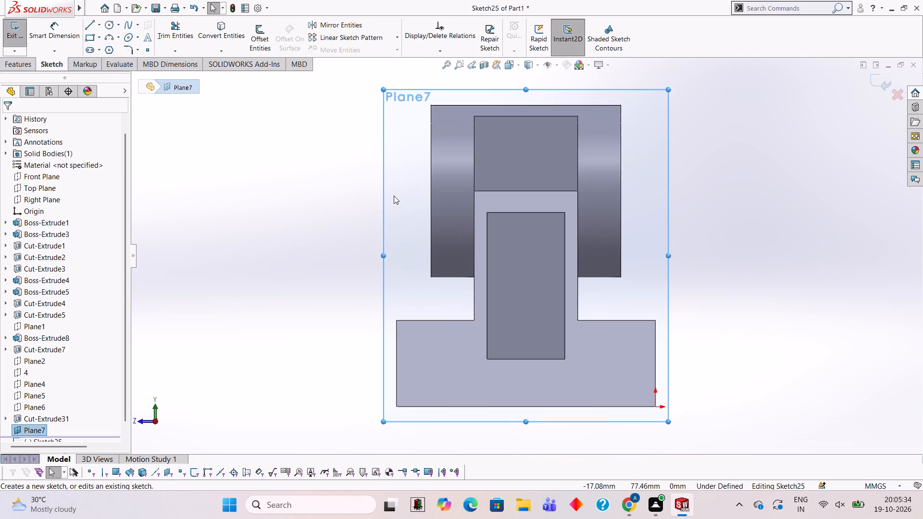
{"action": "key", "text": "ctrl+8"}
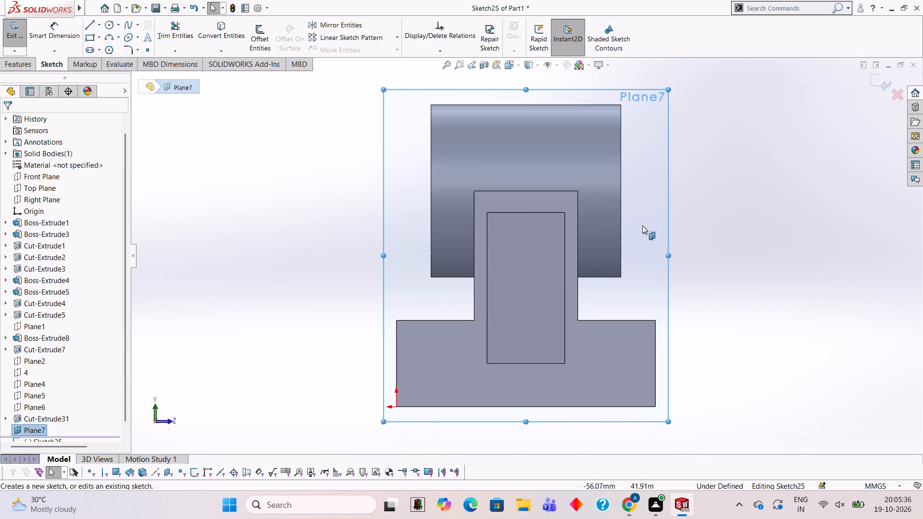
{"action": "scroll", "coordinate": [650, 209], "scroll_direction": "up", "scroll_amount": 2}
{"action": "scroll", "coordinate": [639, 211], "scroll_direction": "down", "scroll_amount": 2}
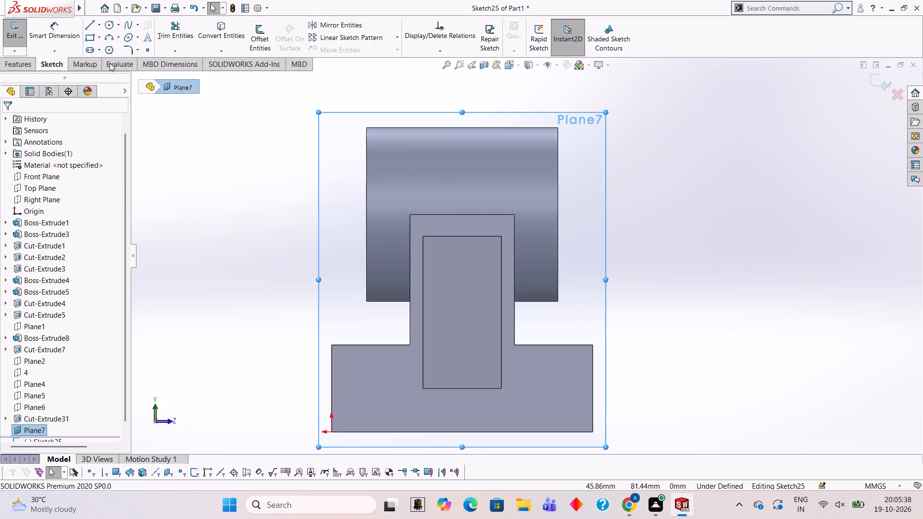
{"action": "left_click", "coordinate": [93, 28]}
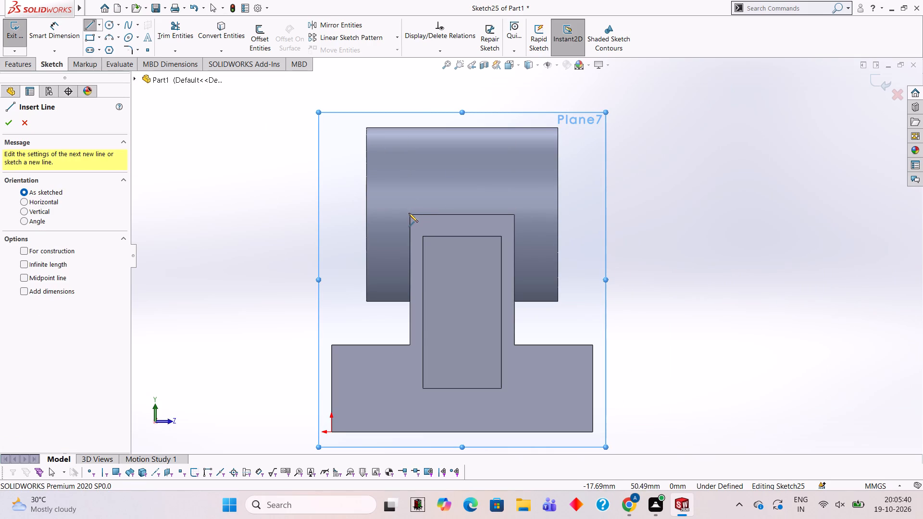
{"action": "left_click", "coordinate": [409, 214]}
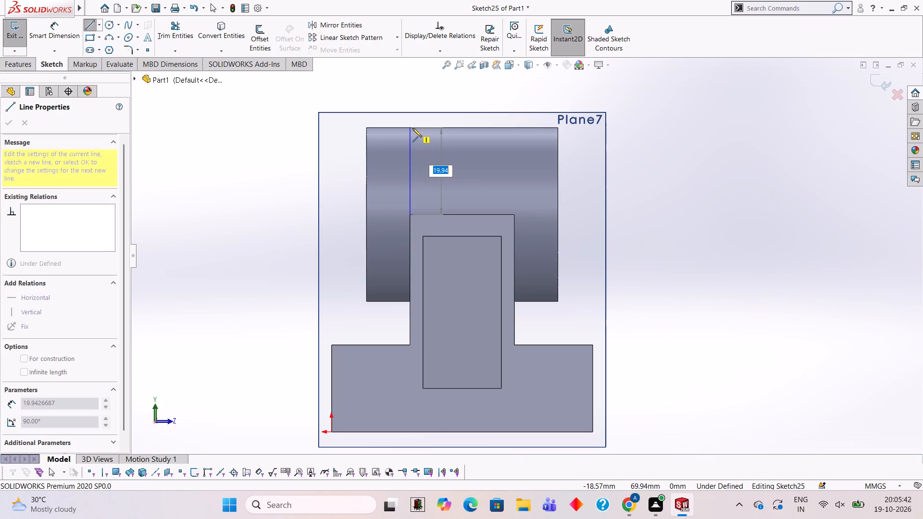
{"action": "left_click", "coordinate": [410, 126]}
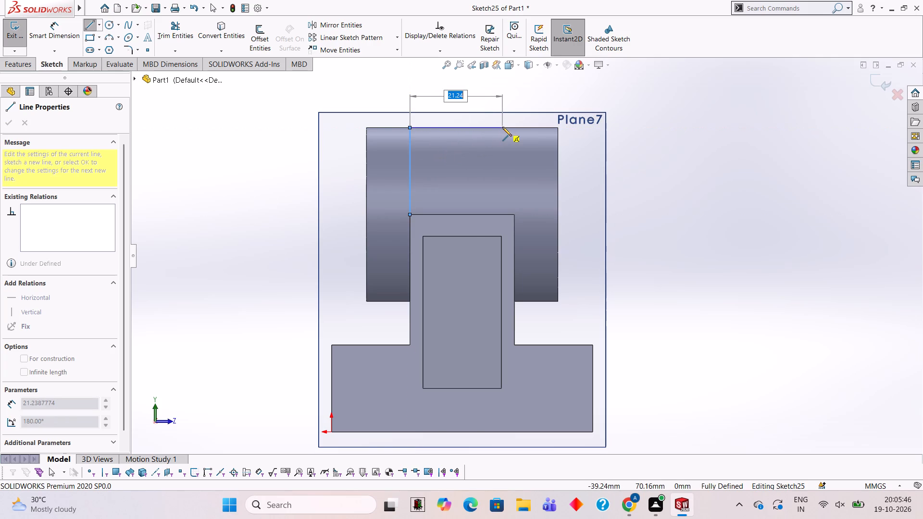
{"action": "type", "text": "24"}
{"action": "key", "text": "Return"}
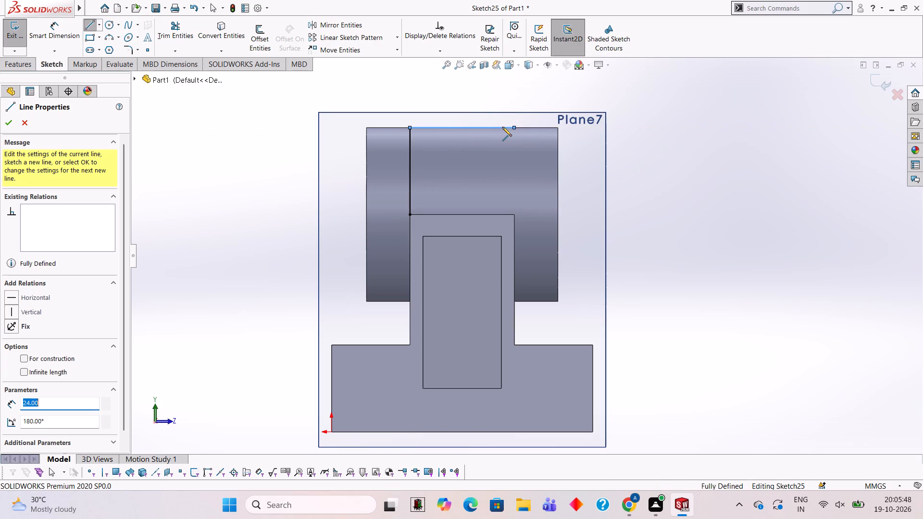
{"action": "left_click", "coordinate": [514, 213]}
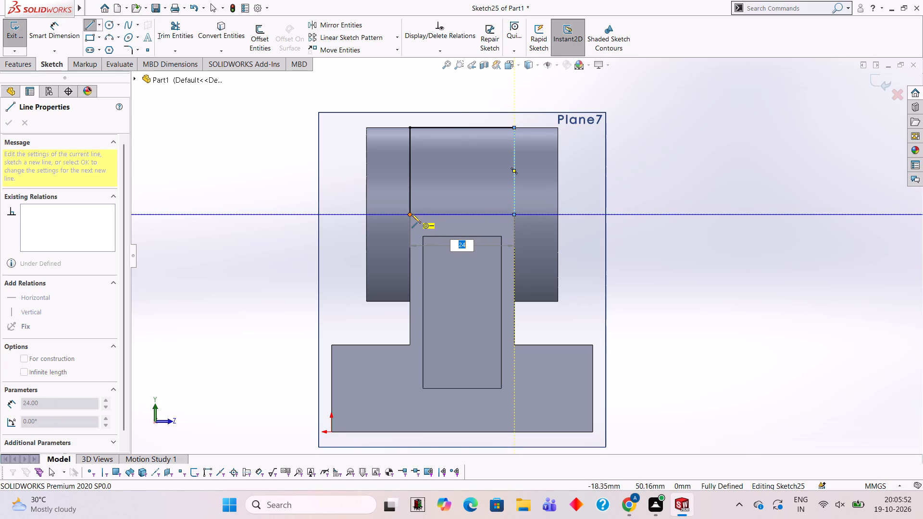
{"action": "left_click", "coordinate": [410, 214]}
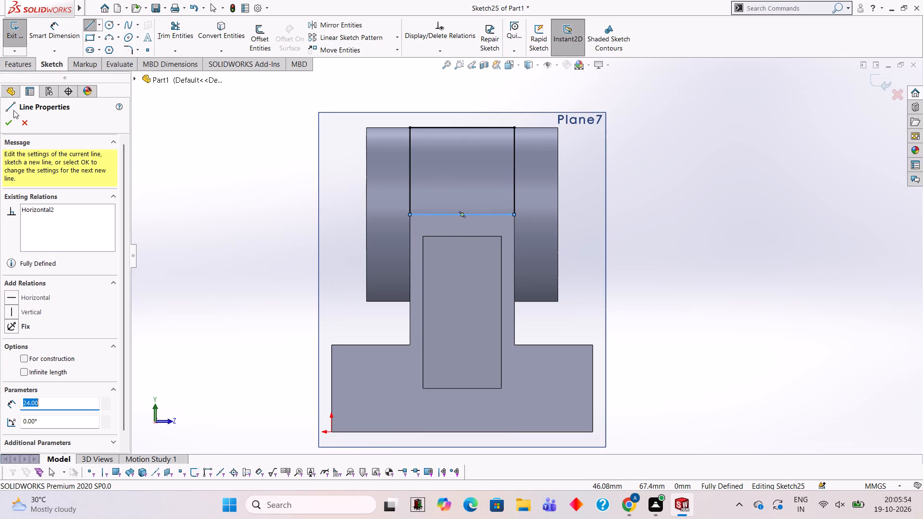
{"action": "left_click", "coordinate": [9, 128]}
Cut the rectangle with a 10 mm blind Extruded Cut, reversing its direction so it goes into the cylinder.
{"action": "left_click", "coordinate": [21, 57]}
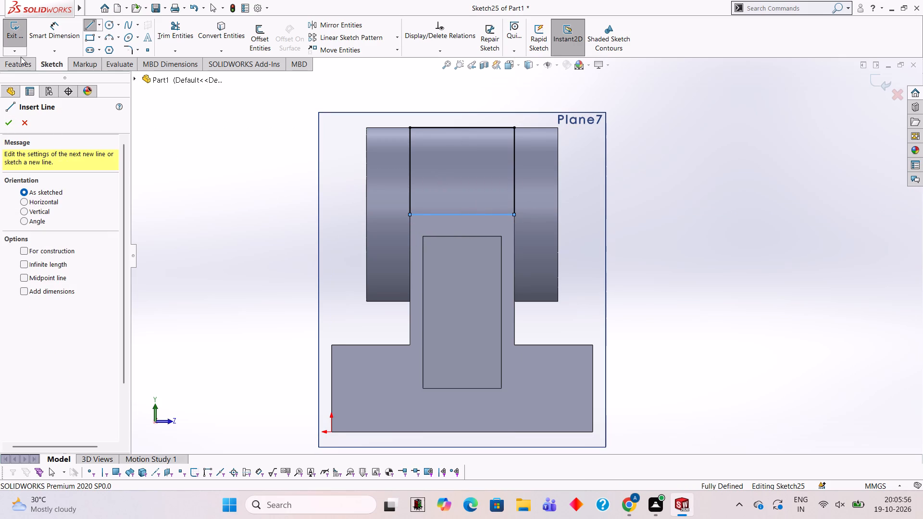
{"action": "left_click", "coordinate": [25, 62]}
{"action": "left_click", "coordinate": [162, 36]}
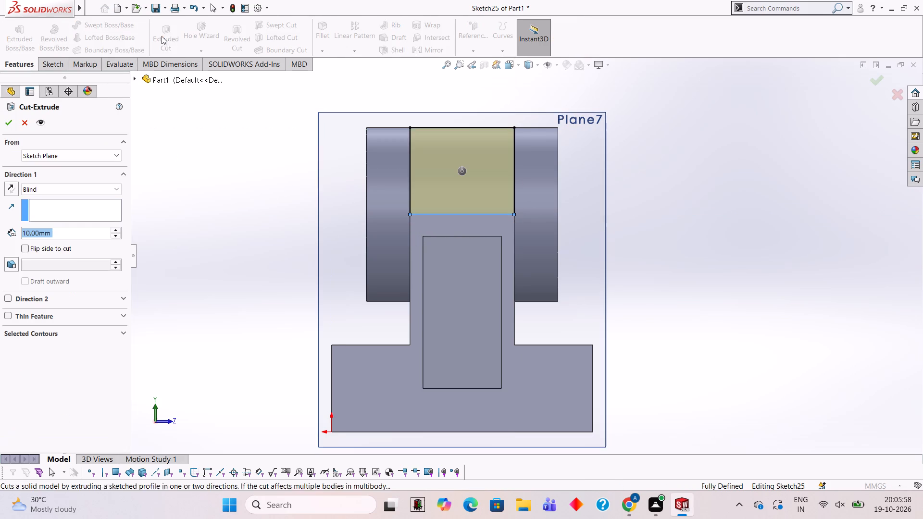
{"action": "middle_click_drag", "start_coordinate": [425, 203], "coordinate": [332, 217]}
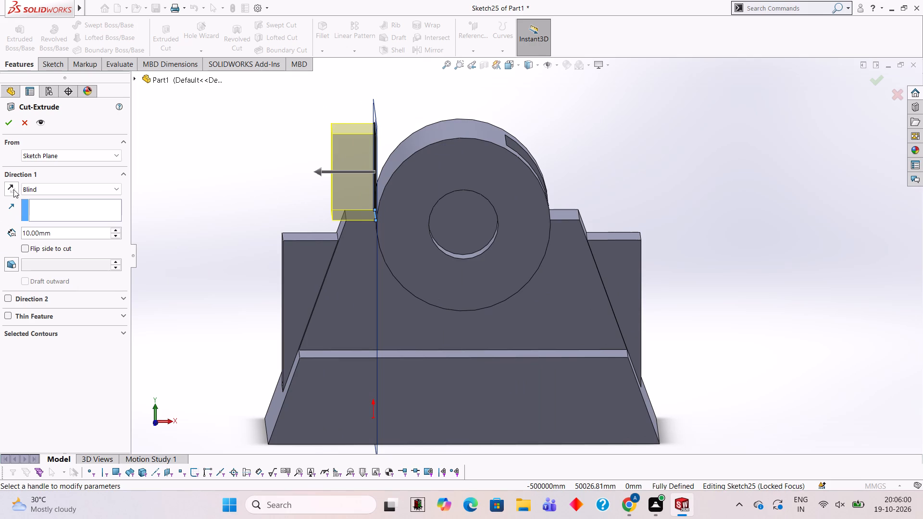
{"action": "left_click", "coordinate": [13, 189]}
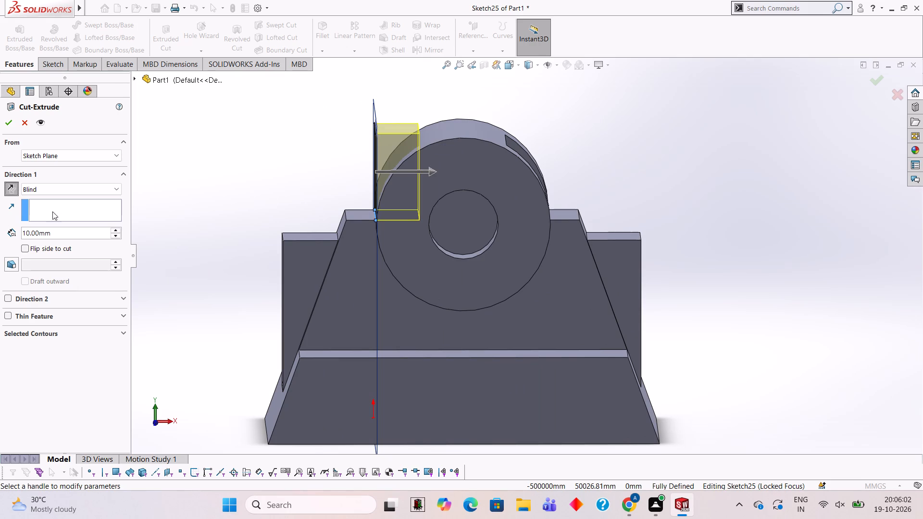
{"action": "left_click", "coordinate": [8, 125]}
{"action": "left_click", "coordinate": [161, 170]}
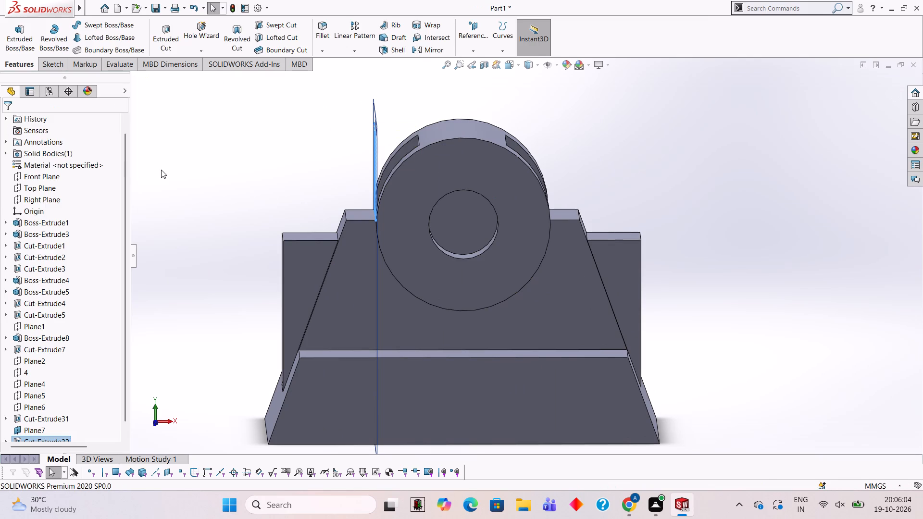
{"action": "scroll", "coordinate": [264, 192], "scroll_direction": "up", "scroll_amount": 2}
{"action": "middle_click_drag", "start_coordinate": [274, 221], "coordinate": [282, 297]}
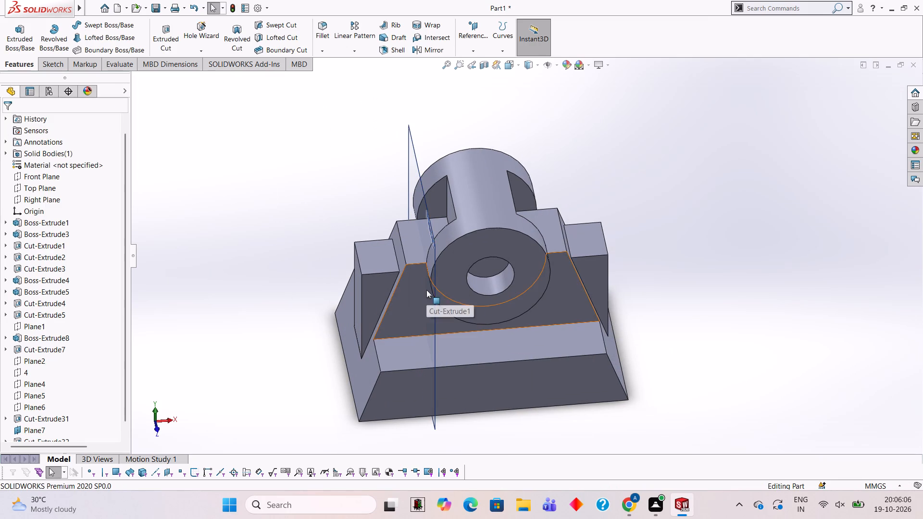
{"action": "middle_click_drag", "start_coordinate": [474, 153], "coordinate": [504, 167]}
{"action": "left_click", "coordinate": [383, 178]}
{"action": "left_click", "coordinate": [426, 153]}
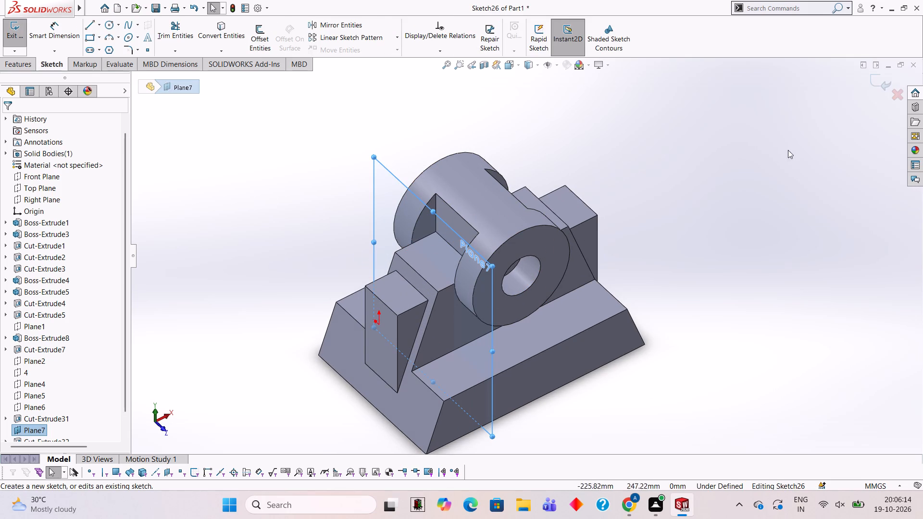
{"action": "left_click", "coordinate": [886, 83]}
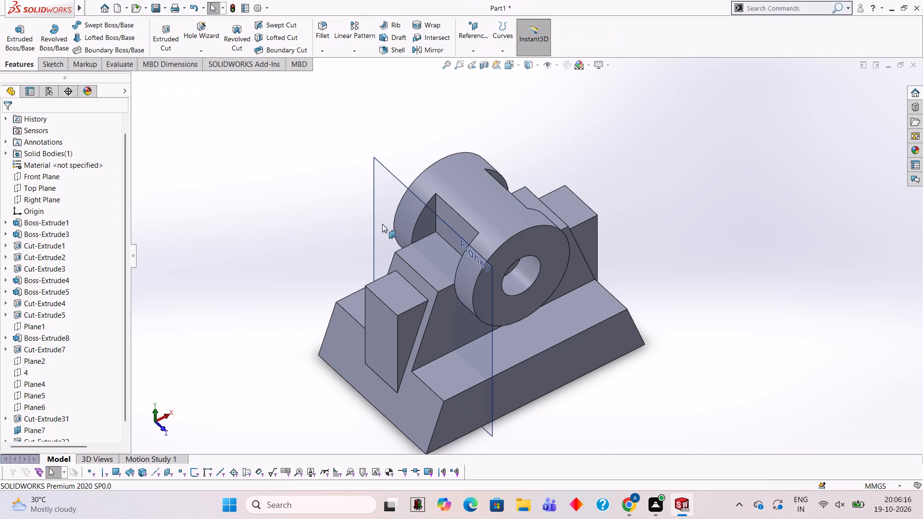
Hide the reference plane Plane7 that holds the second rectangular cut's sketch.
{"action": "left_click", "coordinate": [381, 190]}
{"action": "left_click", "coordinate": [439, 161]}
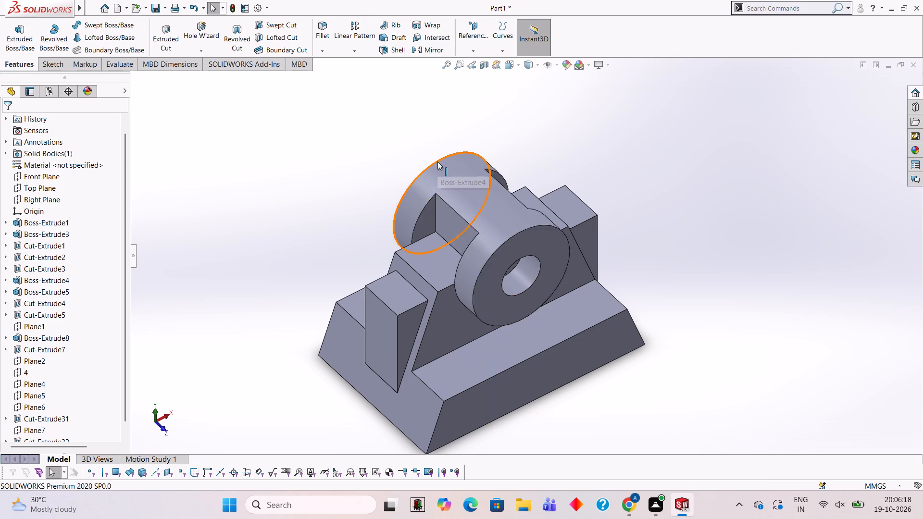
{"action": "left_click", "coordinate": [692, 156]}
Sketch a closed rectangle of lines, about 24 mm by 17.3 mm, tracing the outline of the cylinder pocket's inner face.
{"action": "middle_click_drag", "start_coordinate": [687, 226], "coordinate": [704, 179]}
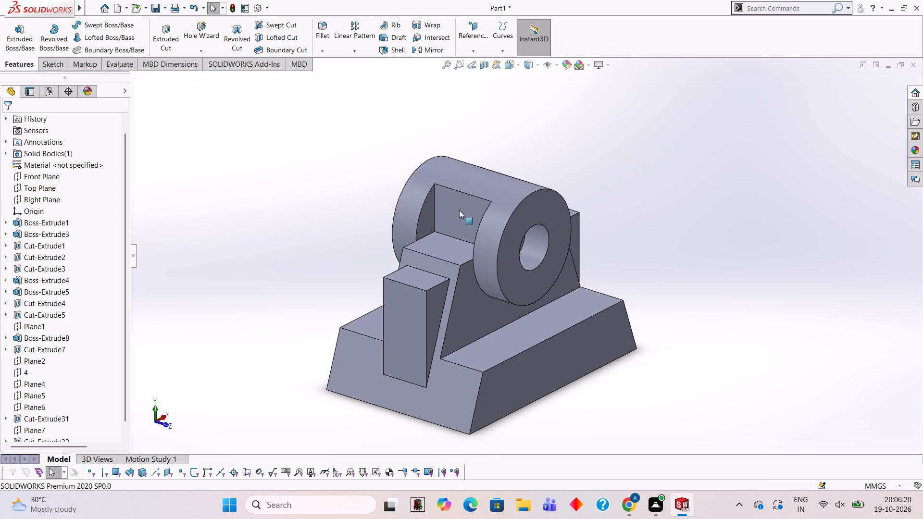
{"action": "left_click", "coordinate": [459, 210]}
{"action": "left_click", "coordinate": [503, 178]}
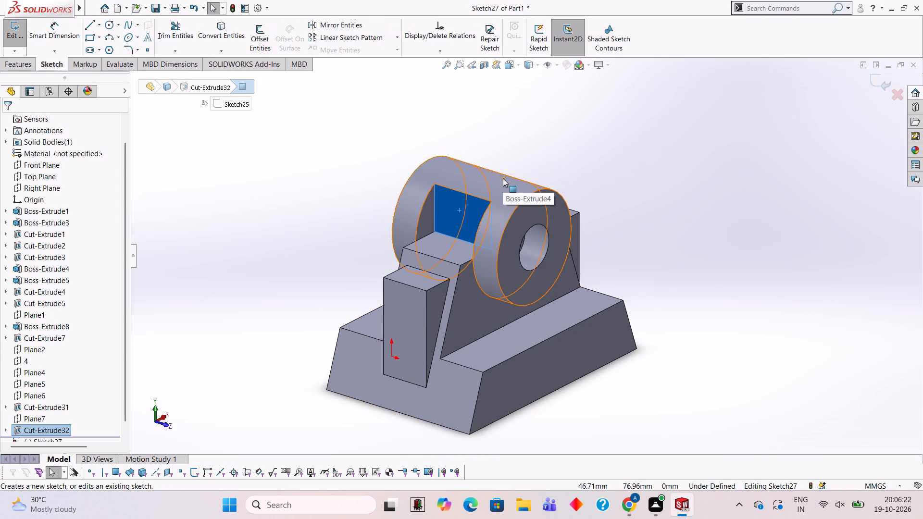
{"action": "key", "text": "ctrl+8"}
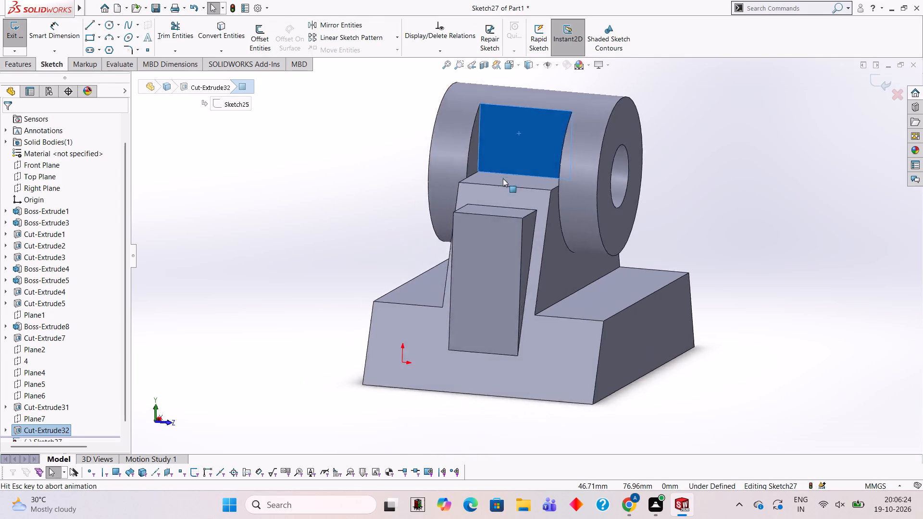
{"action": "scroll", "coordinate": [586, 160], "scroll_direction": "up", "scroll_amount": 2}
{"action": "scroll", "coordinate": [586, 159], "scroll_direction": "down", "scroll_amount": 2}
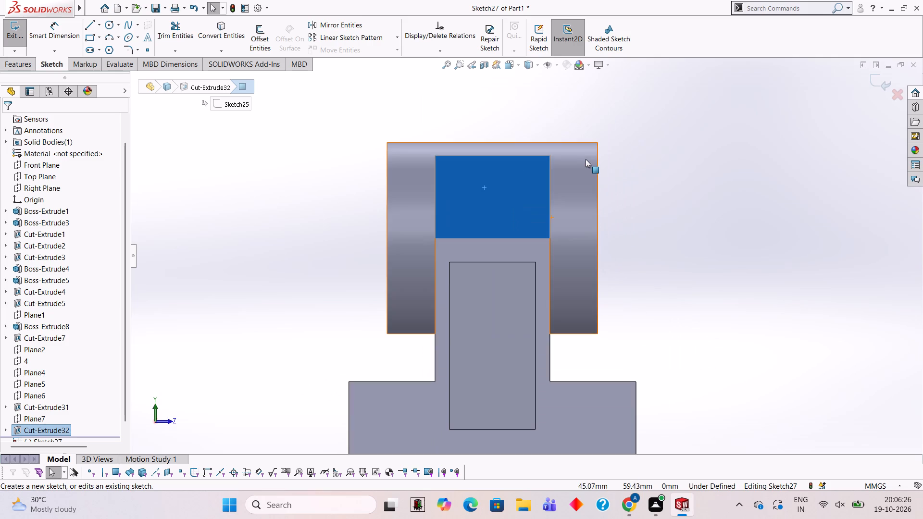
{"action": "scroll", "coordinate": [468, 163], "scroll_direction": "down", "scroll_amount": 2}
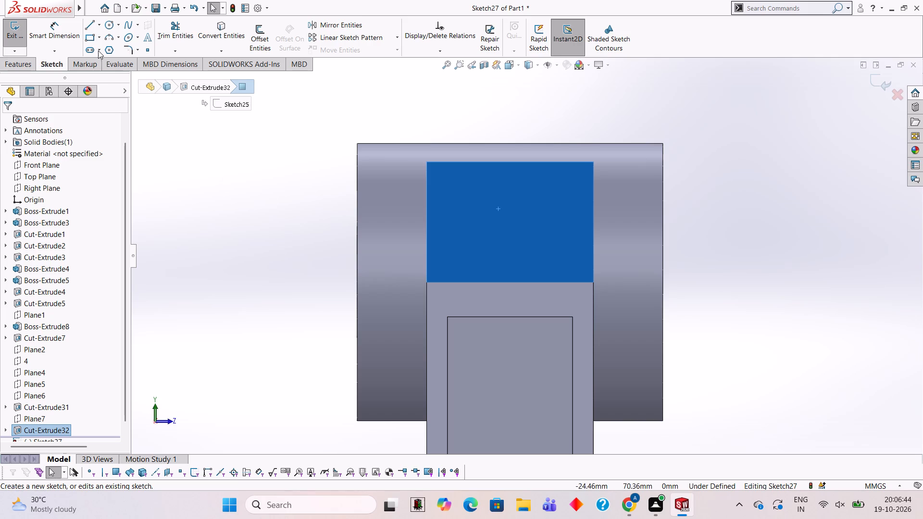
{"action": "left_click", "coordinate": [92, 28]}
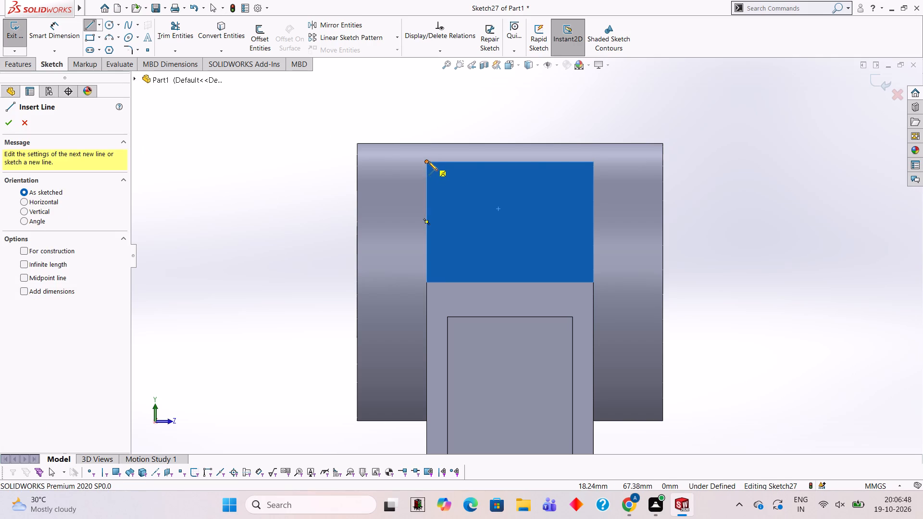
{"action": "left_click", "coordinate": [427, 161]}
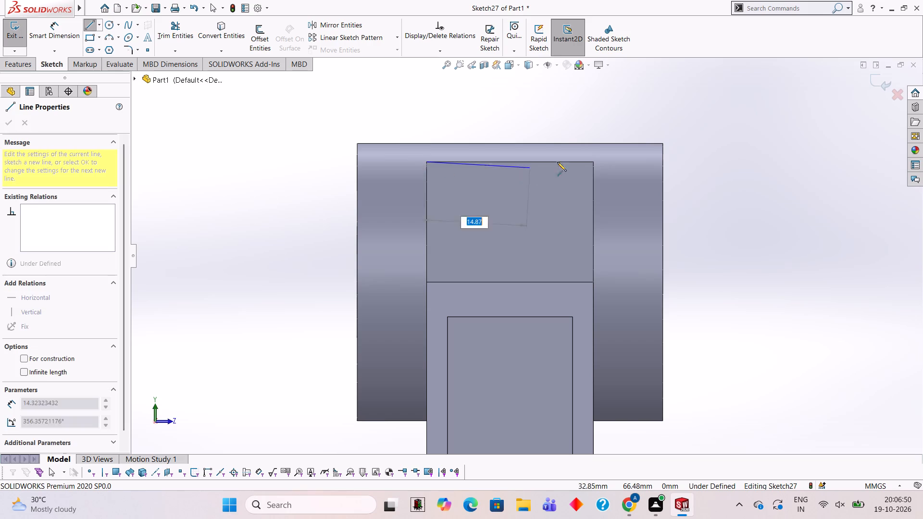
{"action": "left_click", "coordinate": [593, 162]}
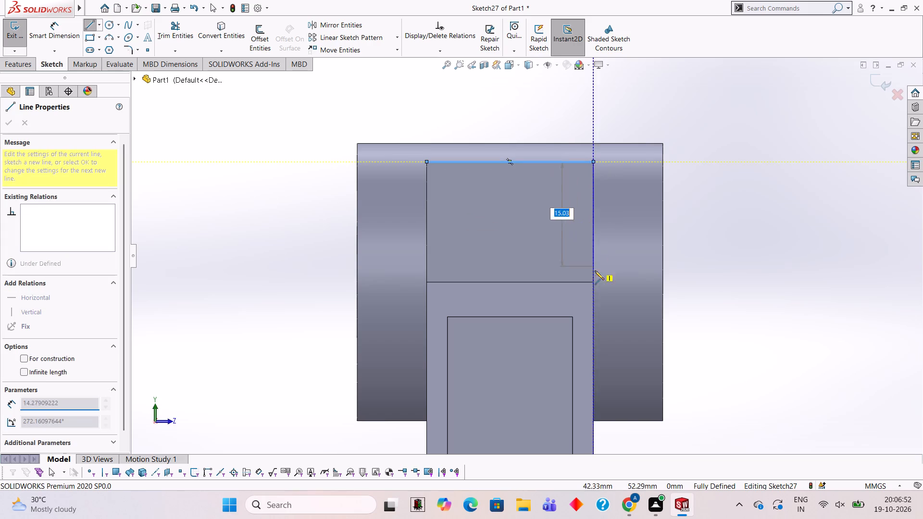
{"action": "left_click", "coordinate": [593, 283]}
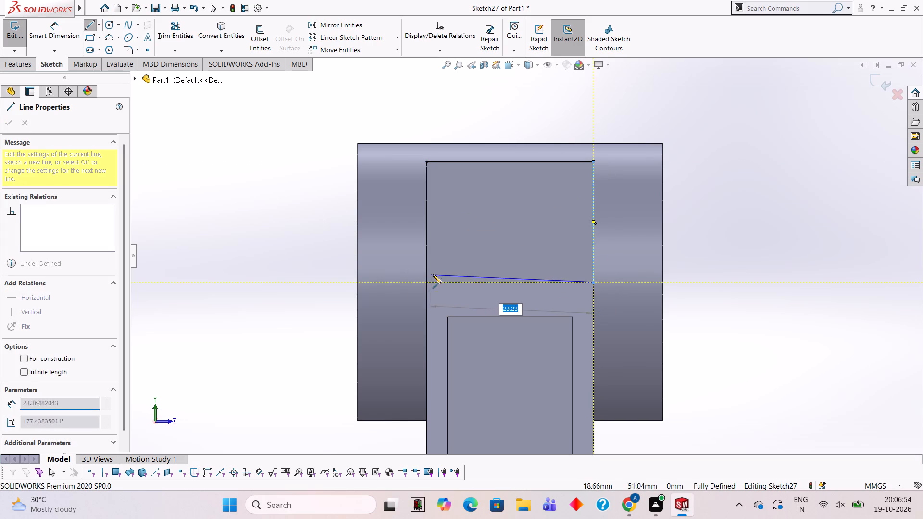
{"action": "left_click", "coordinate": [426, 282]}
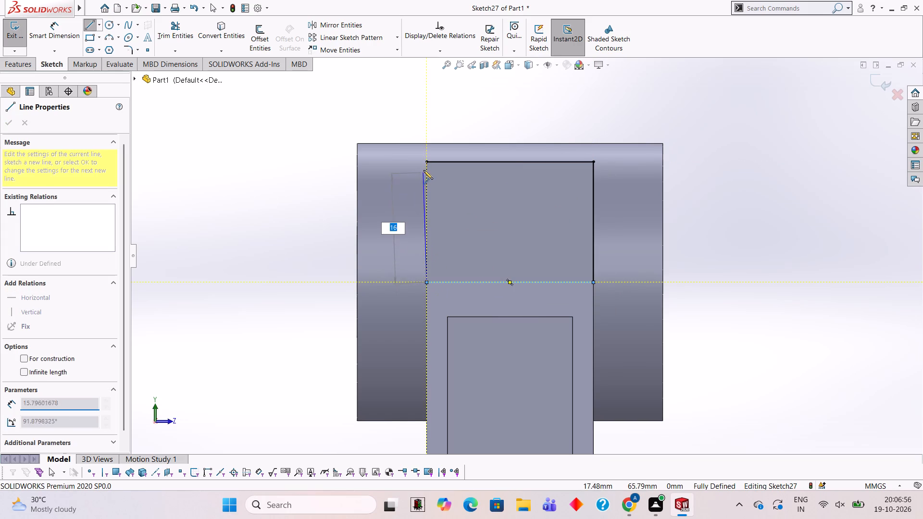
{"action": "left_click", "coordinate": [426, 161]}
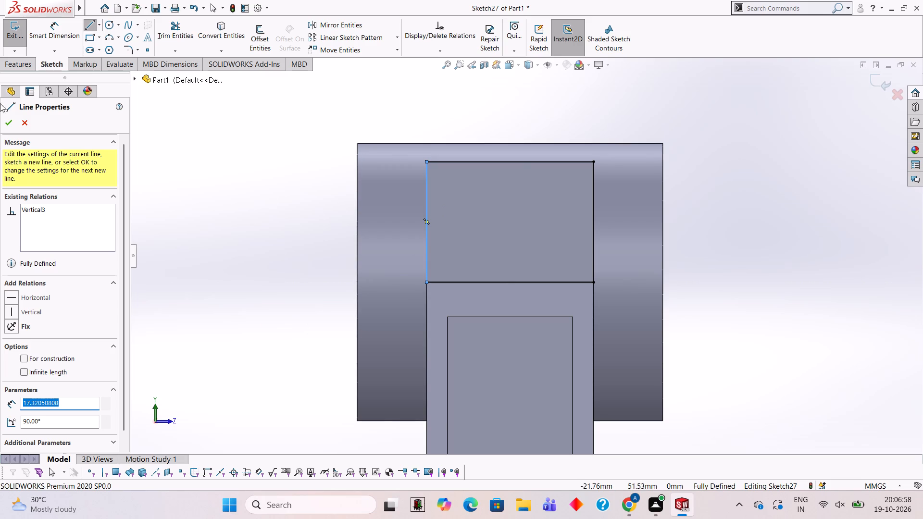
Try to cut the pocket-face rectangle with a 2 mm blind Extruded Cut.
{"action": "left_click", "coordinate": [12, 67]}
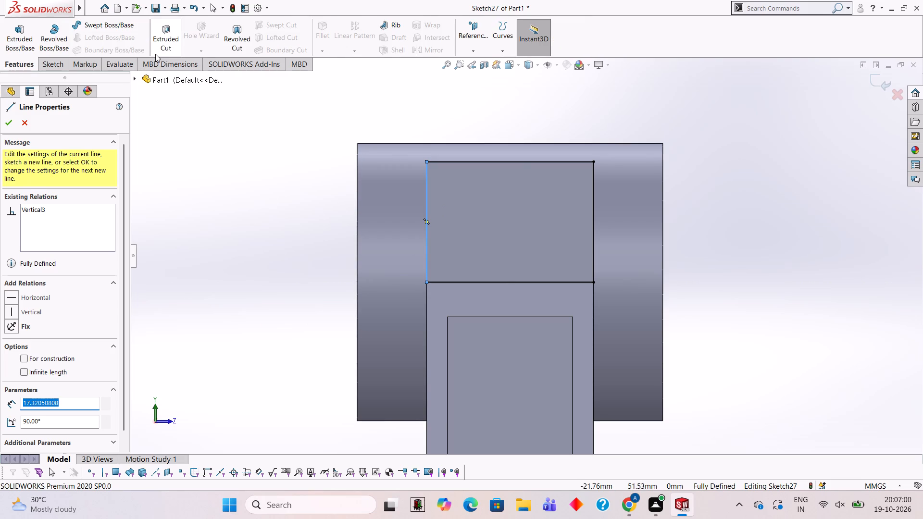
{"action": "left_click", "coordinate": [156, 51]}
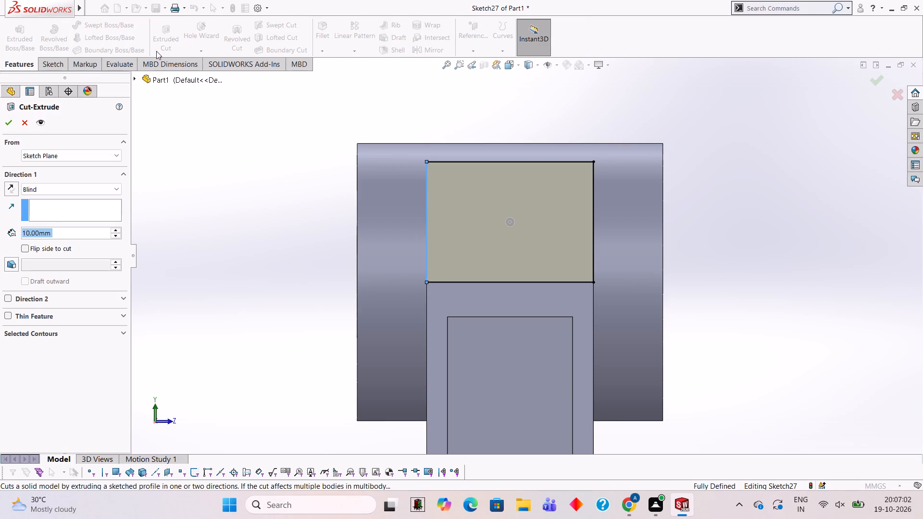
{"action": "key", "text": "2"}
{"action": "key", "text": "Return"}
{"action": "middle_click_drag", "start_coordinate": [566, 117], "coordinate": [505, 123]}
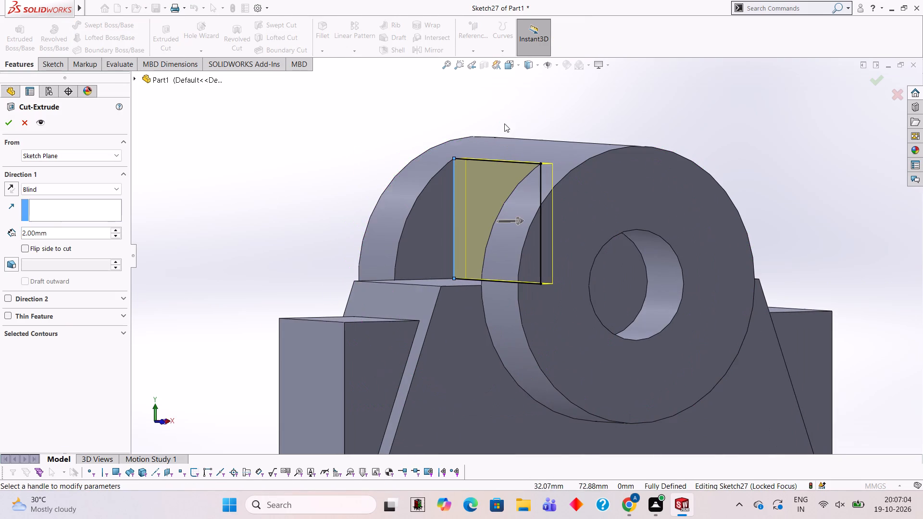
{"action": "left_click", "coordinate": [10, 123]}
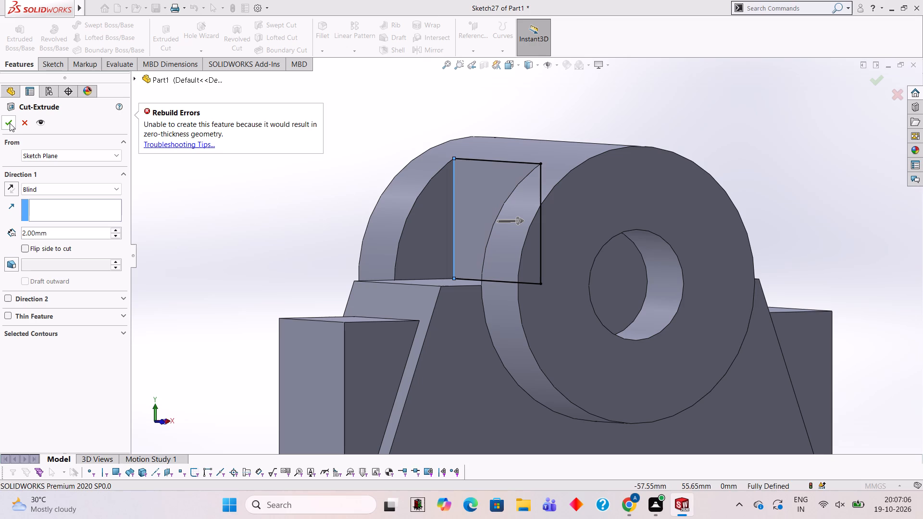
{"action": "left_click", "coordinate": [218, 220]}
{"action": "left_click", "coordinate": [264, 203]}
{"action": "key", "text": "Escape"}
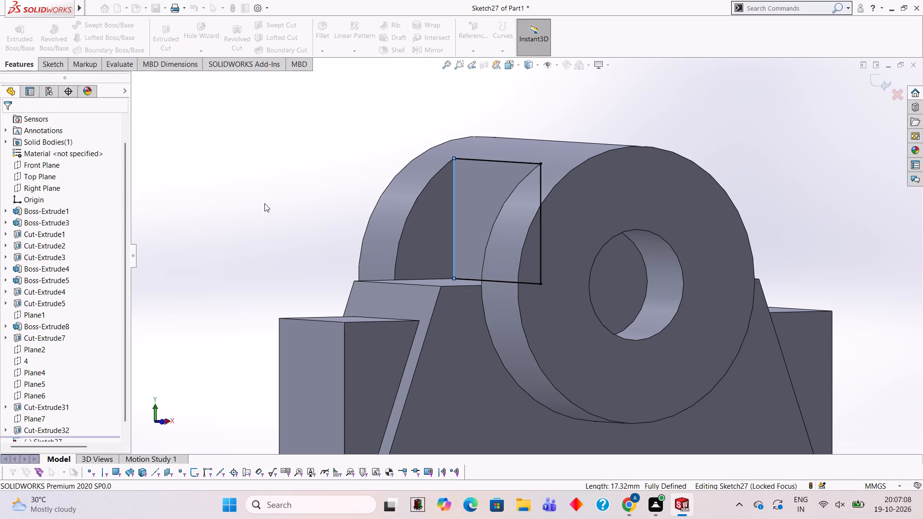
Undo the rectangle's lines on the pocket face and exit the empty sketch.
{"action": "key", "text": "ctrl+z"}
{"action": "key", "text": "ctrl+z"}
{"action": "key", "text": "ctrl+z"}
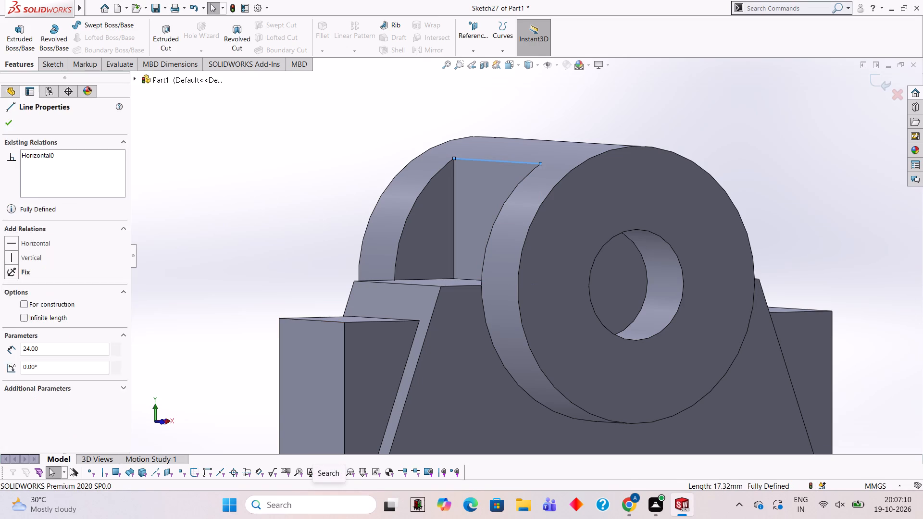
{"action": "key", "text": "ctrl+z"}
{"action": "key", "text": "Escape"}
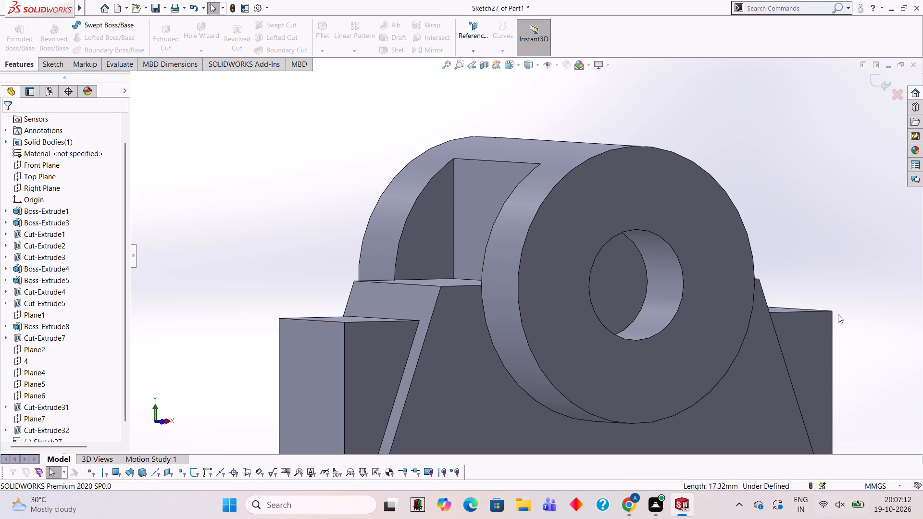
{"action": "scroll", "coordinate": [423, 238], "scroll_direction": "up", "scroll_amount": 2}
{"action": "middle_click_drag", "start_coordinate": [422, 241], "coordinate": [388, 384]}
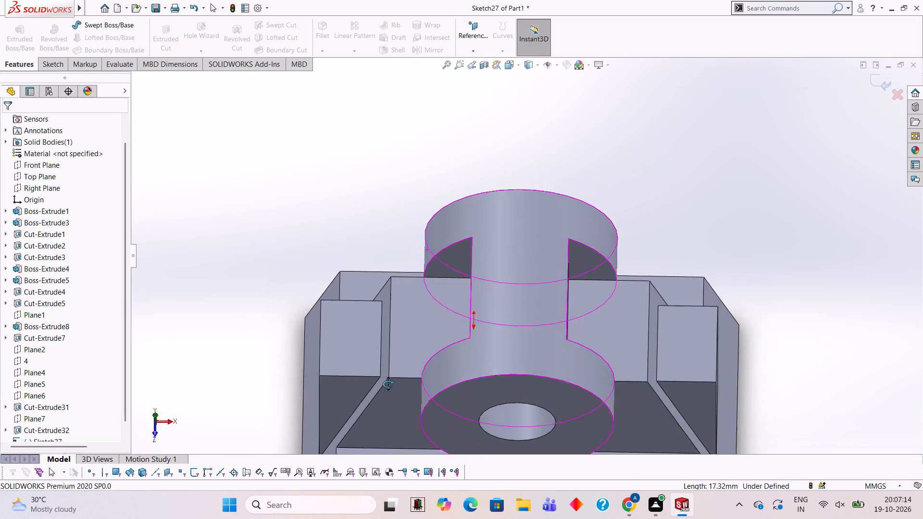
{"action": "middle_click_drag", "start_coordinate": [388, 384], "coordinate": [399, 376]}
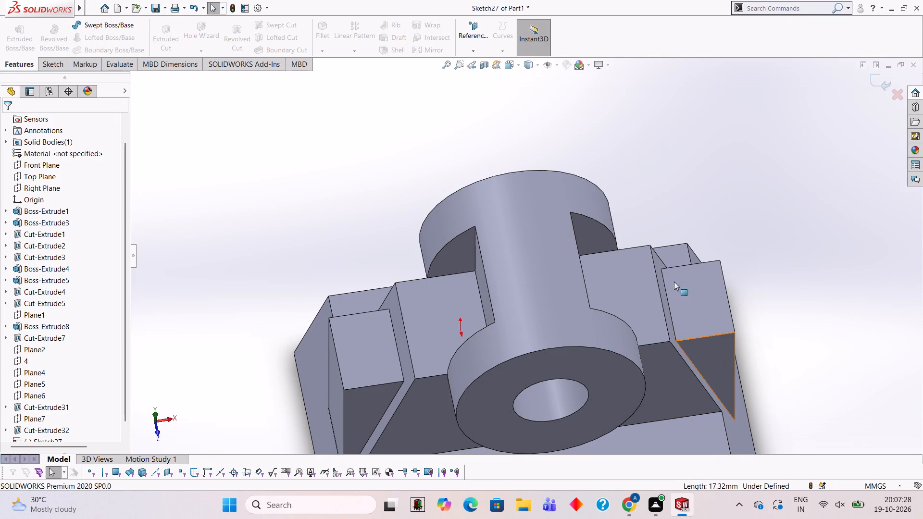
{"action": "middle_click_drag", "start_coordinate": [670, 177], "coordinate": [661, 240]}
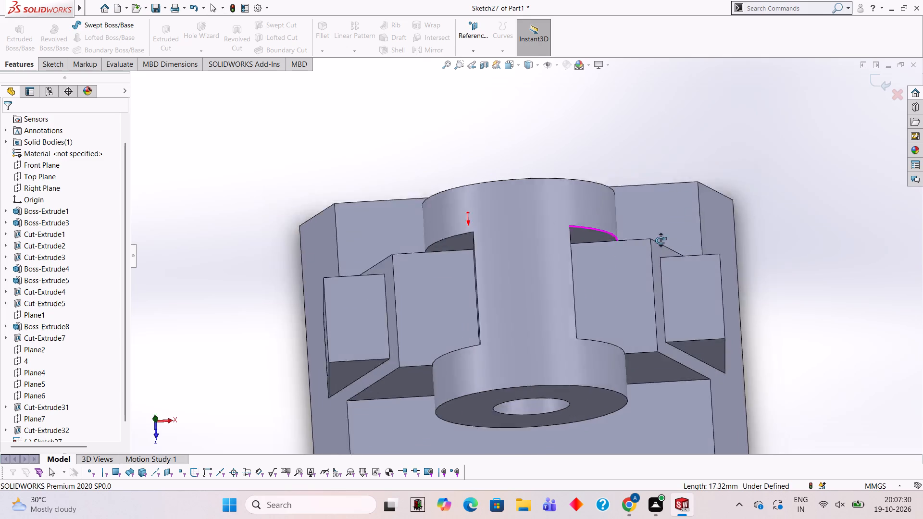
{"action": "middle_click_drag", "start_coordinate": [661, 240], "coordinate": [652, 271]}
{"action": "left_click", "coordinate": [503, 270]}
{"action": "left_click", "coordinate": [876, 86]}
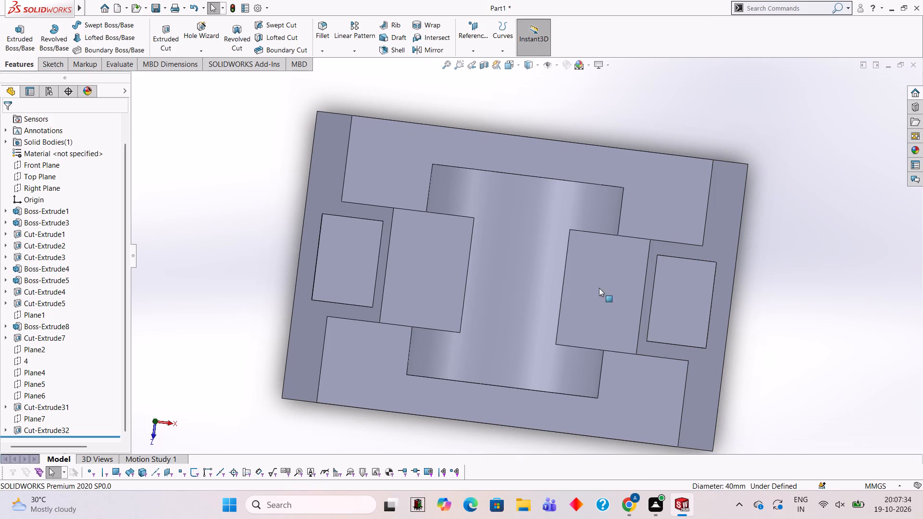
Sketch a circle of 8 mm radius on the floor of the cylinder's front bore, centred on the bore axis.
{"action": "middle_click_drag", "start_coordinate": [588, 285], "coordinate": [613, 151]}
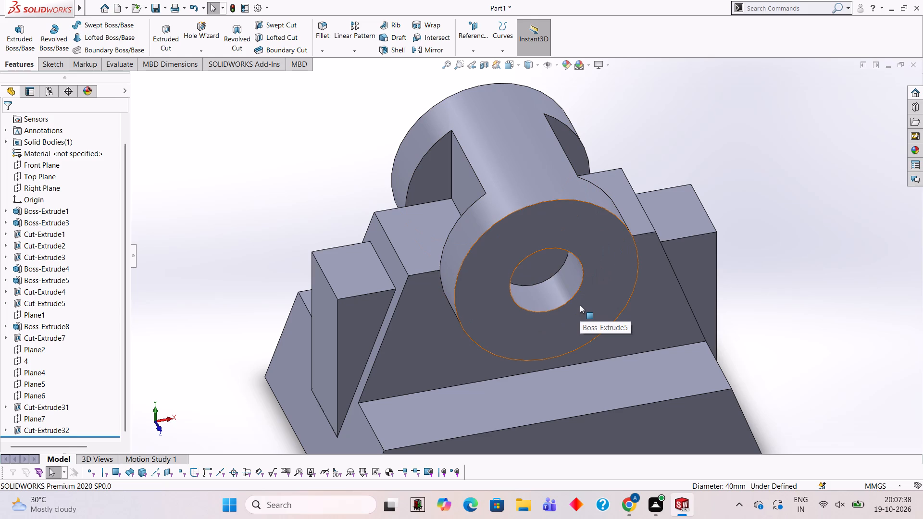
{"action": "middle_click_drag", "start_coordinate": [639, 262], "coordinate": [605, 252]}
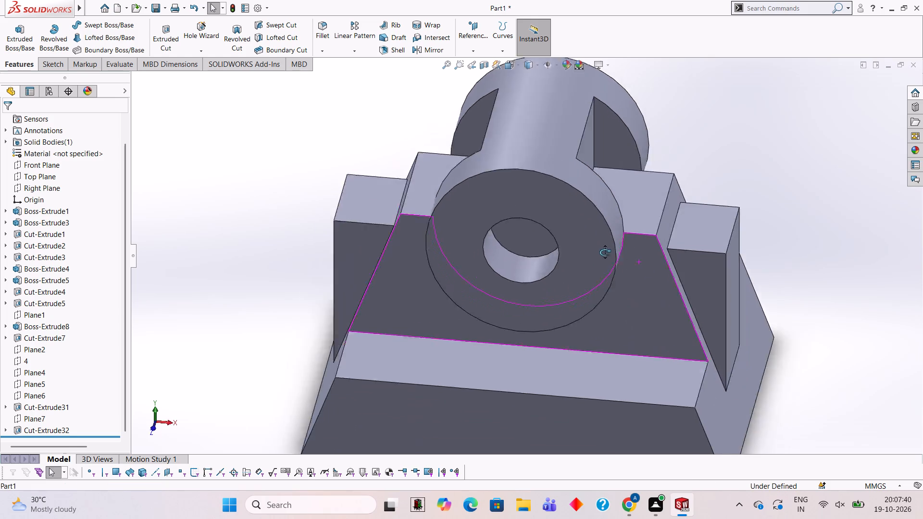
{"action": "middle_click_drag", "start_coordinate": [605, 252], "coordinate": [603, 220]}
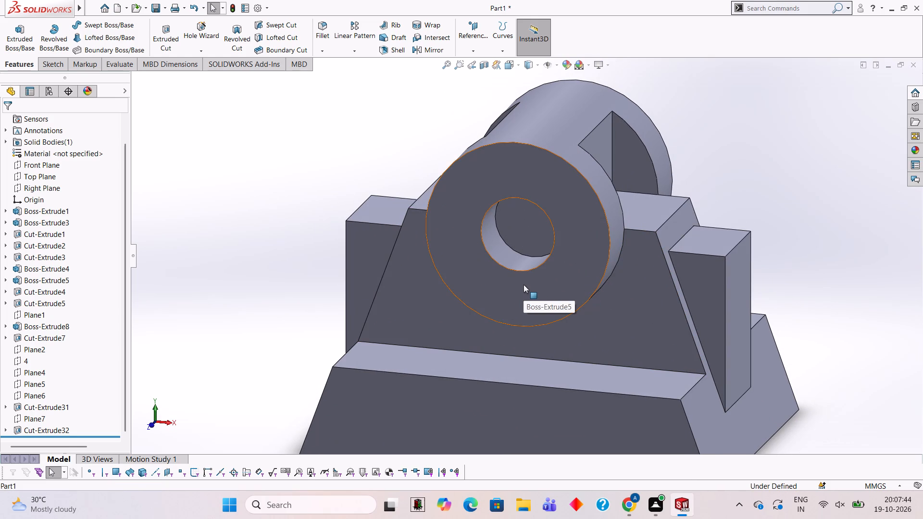
{"action": "left_click", "coordinate": [521, 211]}
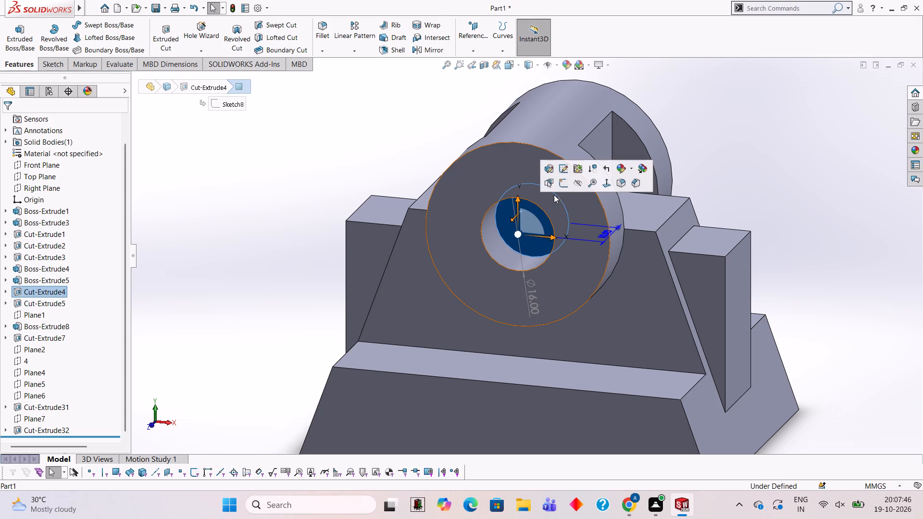
{"action": "left_click", "coordinate": [561, 184]}
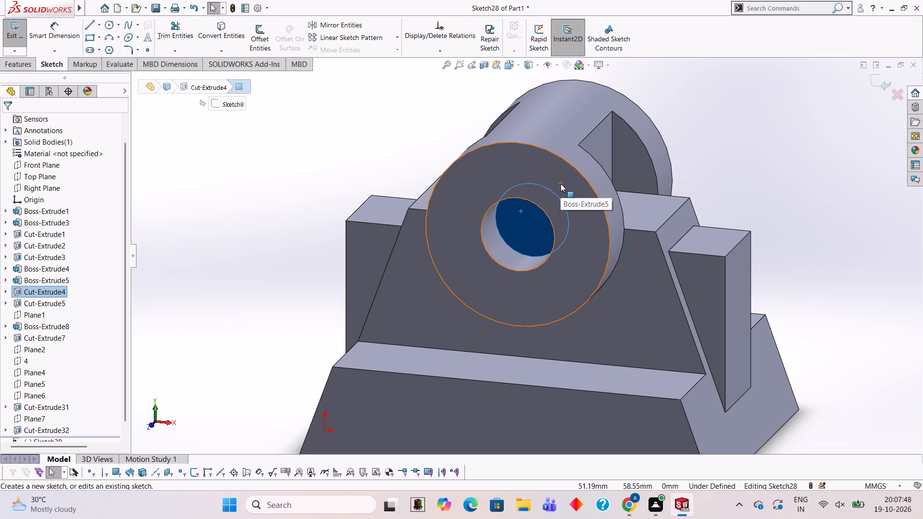
{"action": "key", "text": "ctrl+8"}
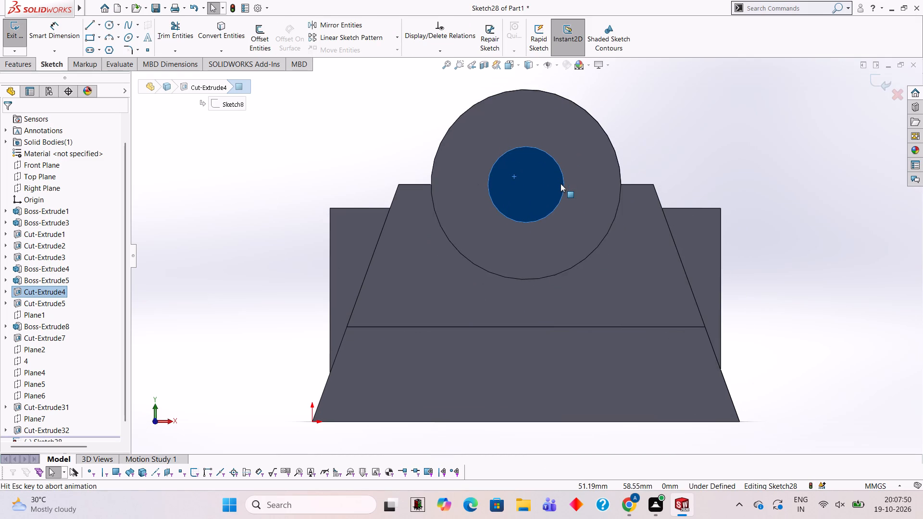
{"action": "left_click", "coordinate": [111, 27]}
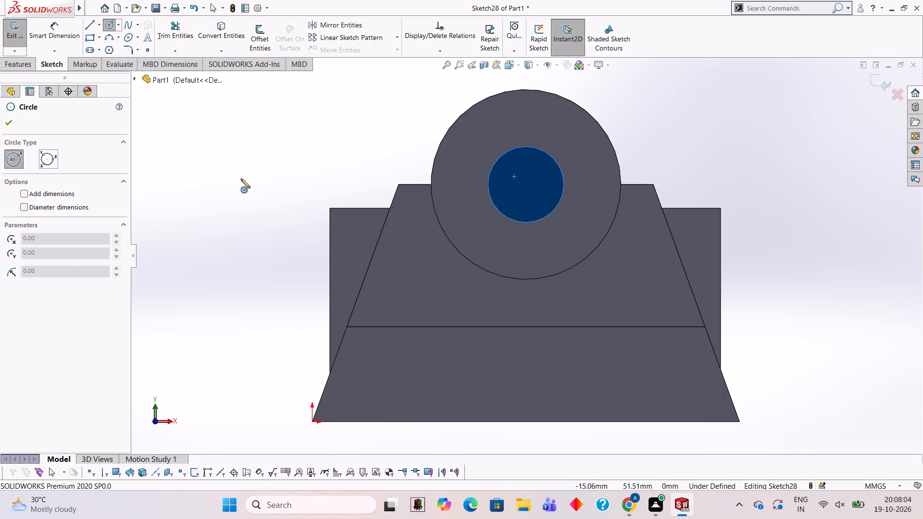
{"action": "left_click", "coordinate": [525, 186]}
{"action": "key", "text": "8"}
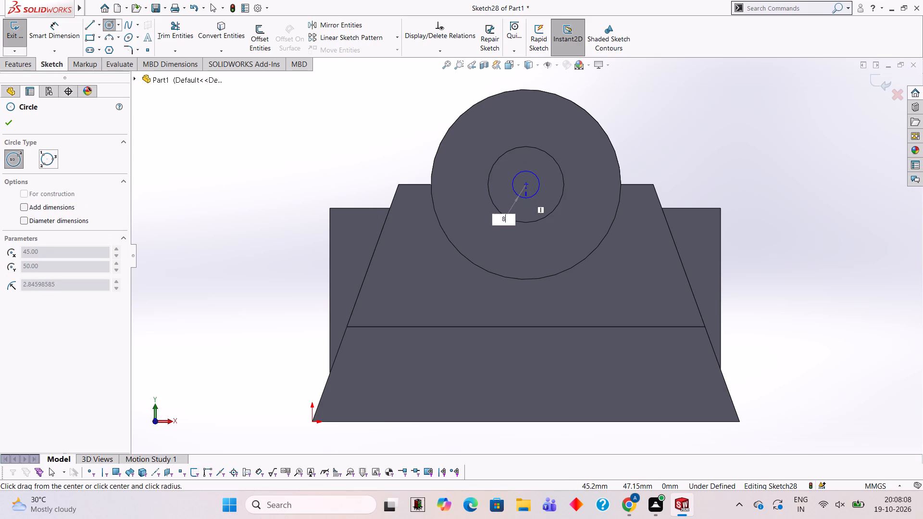
{"action": "key", "text": "Return"}
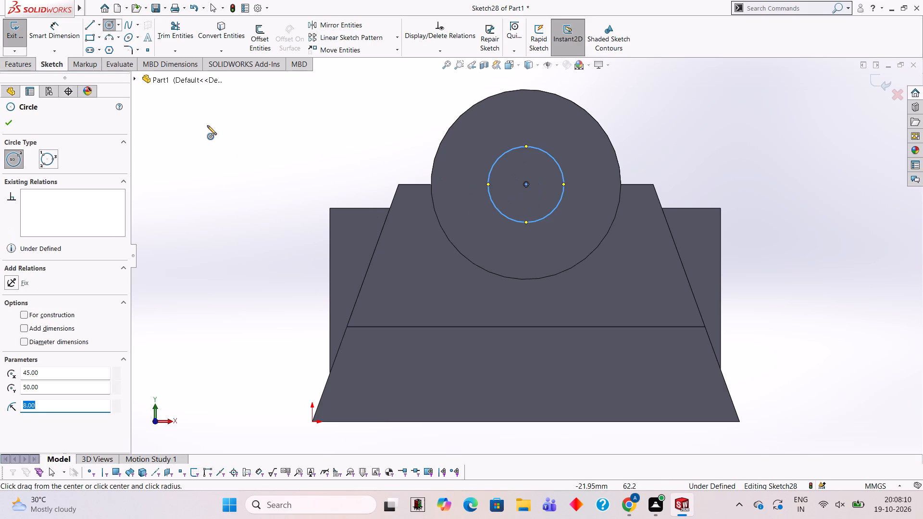
Extrude the circle as a 10 mm blind boss out of the bore, merged with the body.
{"action": "left_click", "coordinate": [20, 63]}
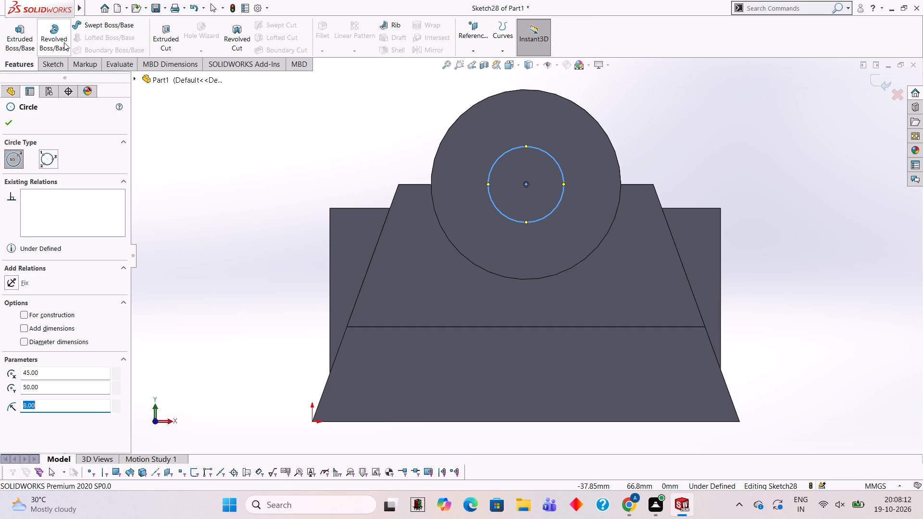
{"action": "left_click", "coordinate": [16, 27]}
{"action": "middle_click_drag", "start_coordinate": [242, 144], "coordinate": [261, 252]}
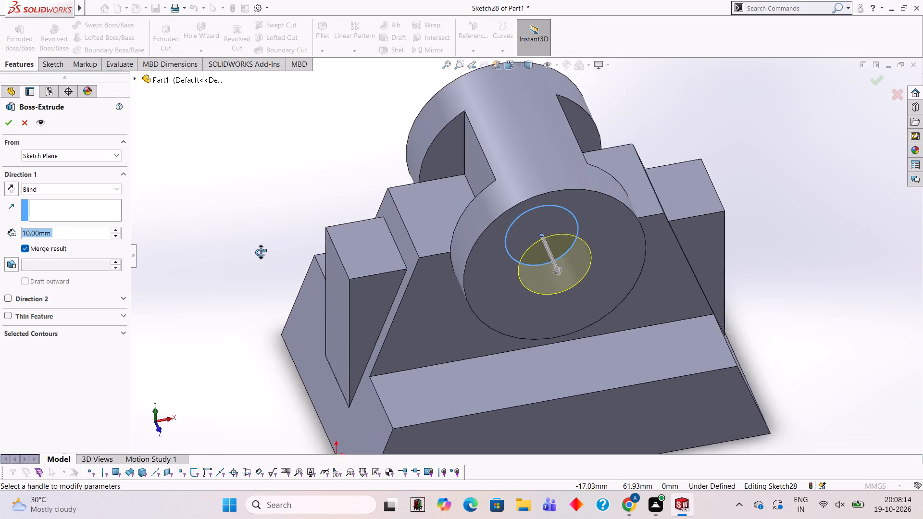
{"action": "middle_click_drag", "start_coordinate": [261, 252], "coordinate": [324, 290]}
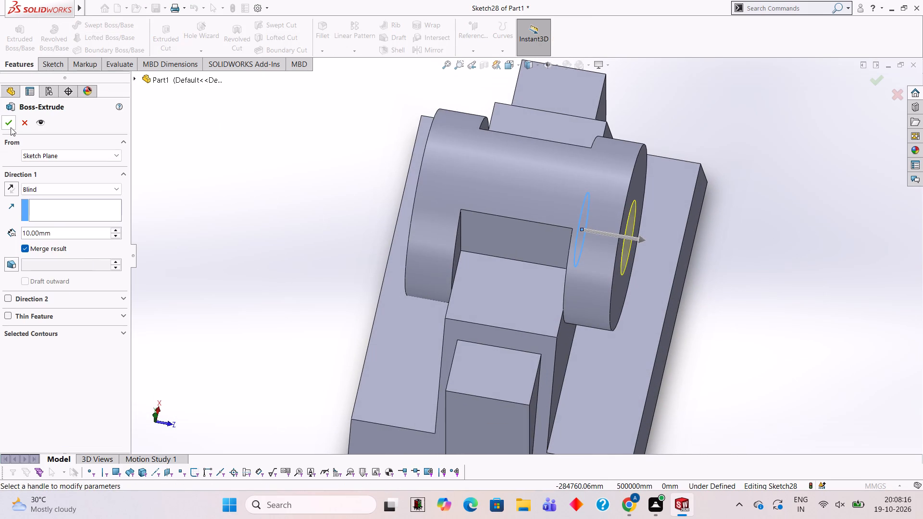
{"action": "left_click", "coordinate": [9, 120]}
{"action": "left_click", "coordinate": [191, 149]}
{"action": "scroll", "coordinate": [255, 150], "scroll_direction": "down", "scroll_amount": 1}
{"action": "middle_click_drag", "start_coordinate": [282, 149], "coordinate": [251, 148]}
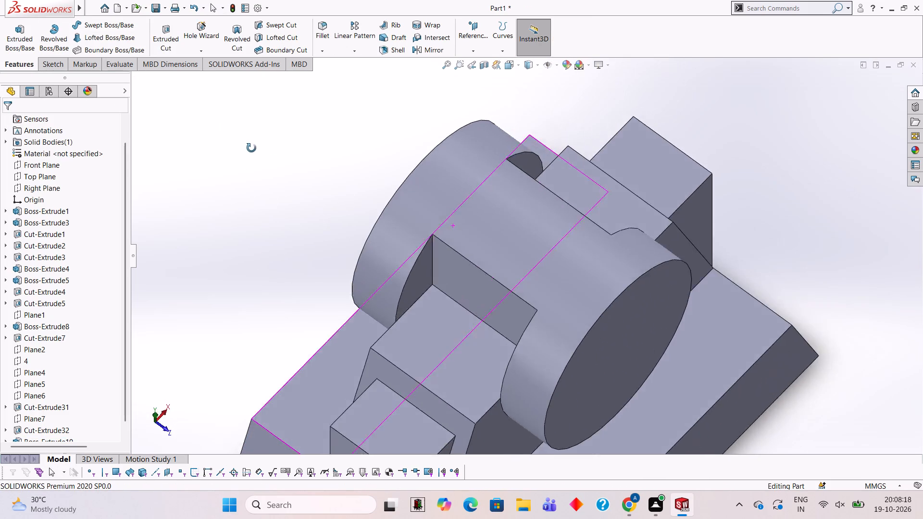
Sketch a circle of 8 mm radius on the floor of the cylinder's rear bore, centred on the bore axis.
{"action": "middle_click_drag", "start_coordinate": [251, 148], "coordinate": [269, 155]}
{"action": "scroll", "coordinate": [407, 260], "scroll_direction": "up", "scroll_amount": 1}
{"action": "scroll", "coordinate": [550, 330], "scroll_direction": "up", "scroll_amount": 1}
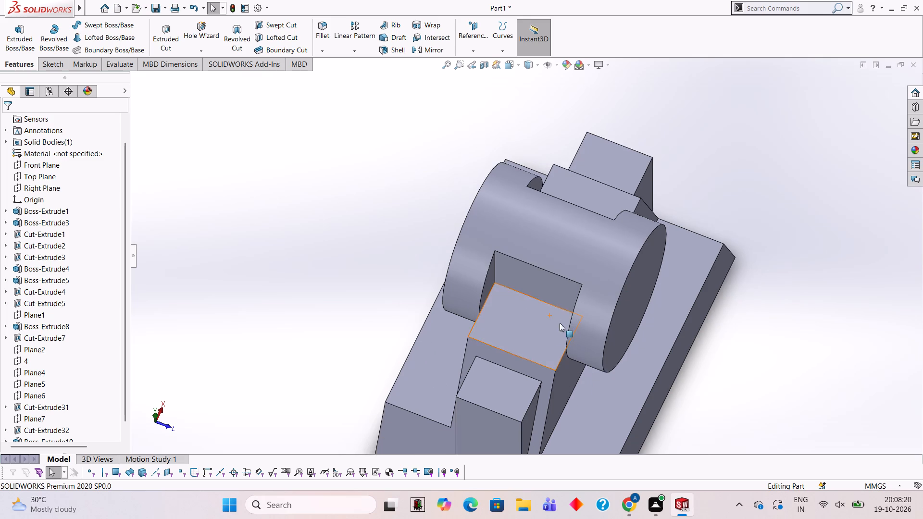
{"action": "scroll", "coordinate": [565, 312], "scroll_direction": "down", "scroll_amount": 3}
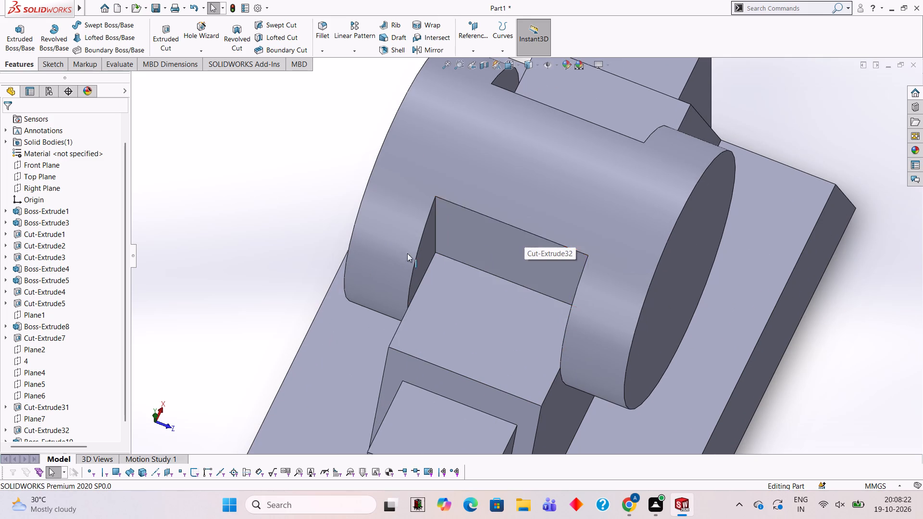
{"action": "middle_click_drag", "start_coordinate": [490, 242], "coordinate": [563, 197]}
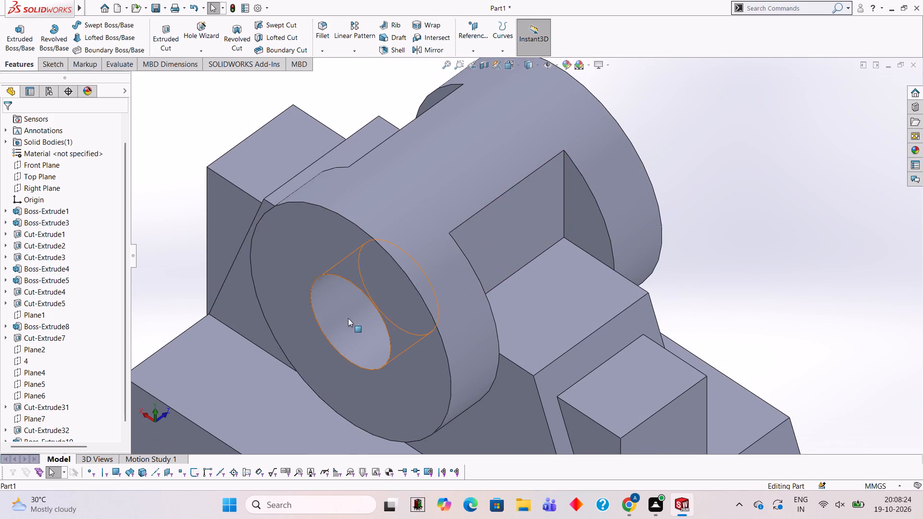
{"action": "left_click", "coordinate": [344, 316]}
{"action": "left_click", "coordinate": [710, 185]}
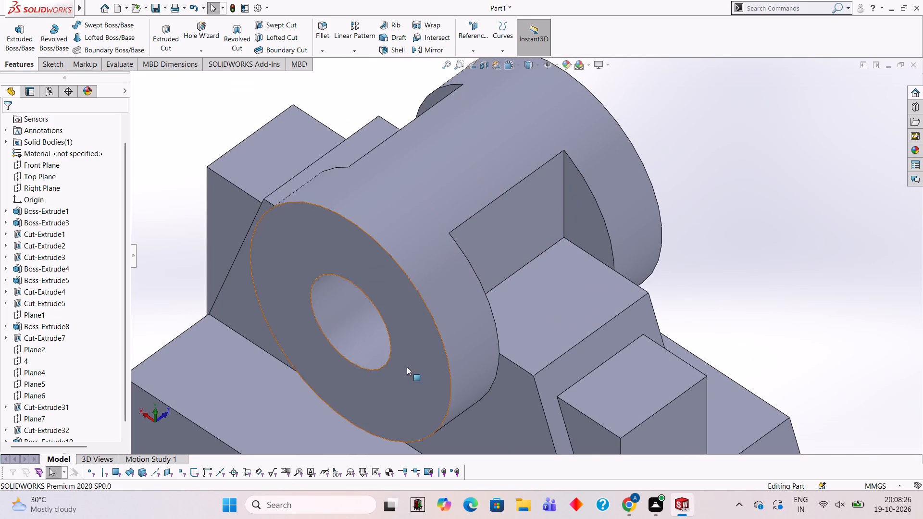
{"action": "scroll", "coordinate": [392, 369], "scroll_direction": "up", "scroll_amount": 2}
{"action": "scroll", "coordinate": [419, 314], "scroll_direction": "down", "scroll_amount": 2}
{"action": "middle_click_drag", "start_coordinate": [434, 306], "coordinate": [474, 249]}
{"action": "scroll", "coordinate": [474, 249], "scroll_direction": "up", "scroll_amount": 1}
{"action": "left_click", "coordinate": [453, 264]}
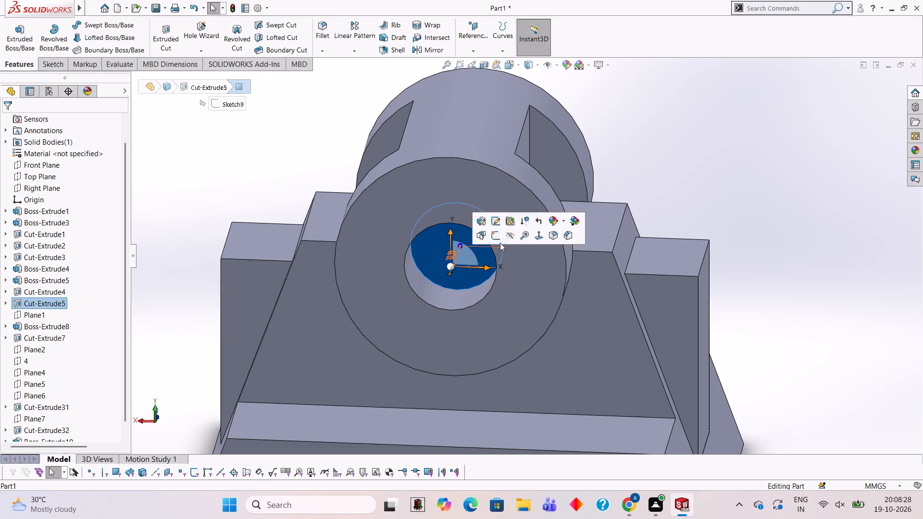
{"action": "left_click", "coordinate": [498, 236]}
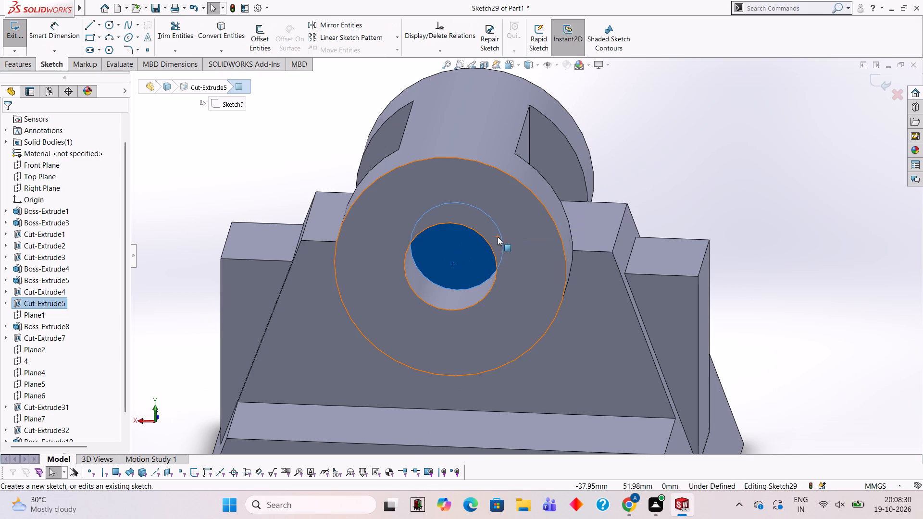
{"action": "key", "text": "ctrl+8"}
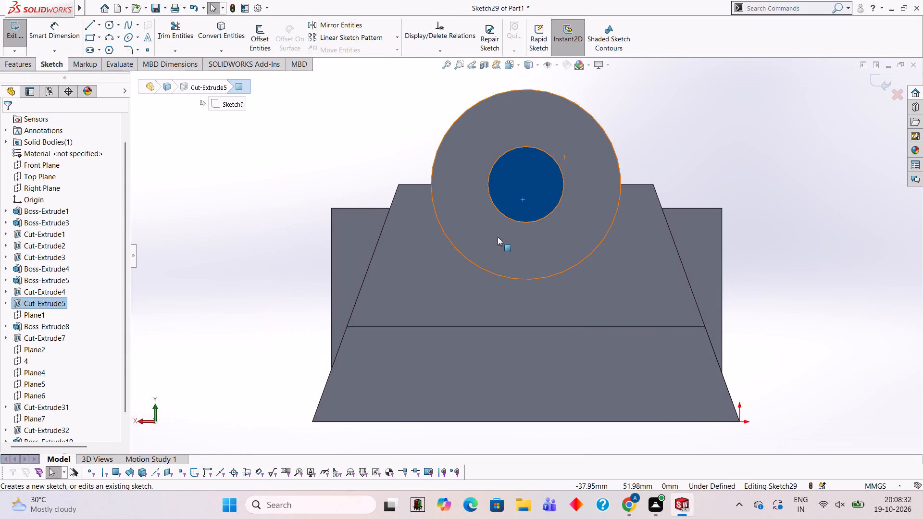
{"action": "left_click", "coordinate": [106, 26]}
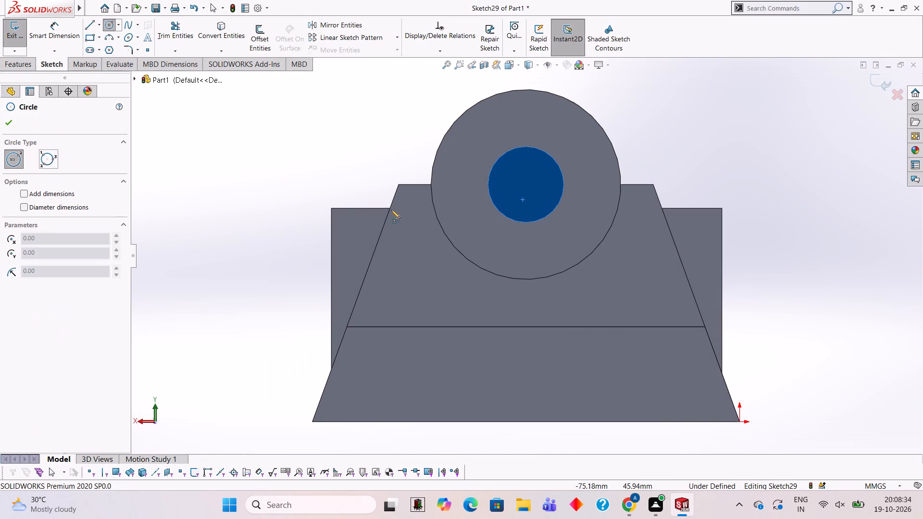
{"action": "left_click", "coordinate": [526, 184]}
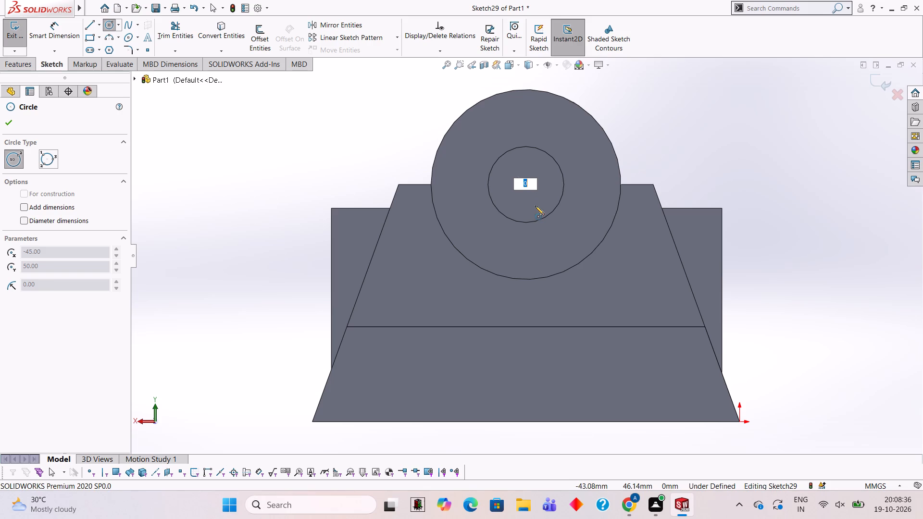
{"action": "left_click", "coordinate": [402, 150]}
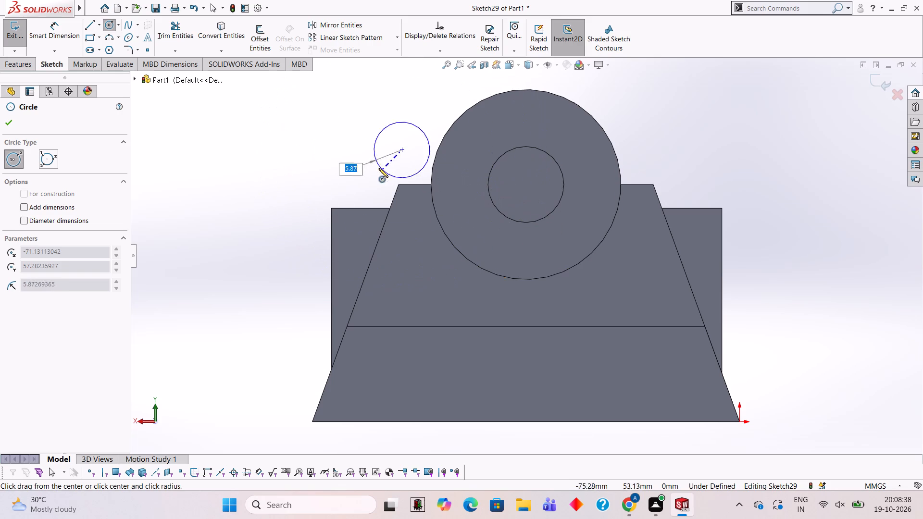
{"action": "left_click", "coordinate": [338, 136]}
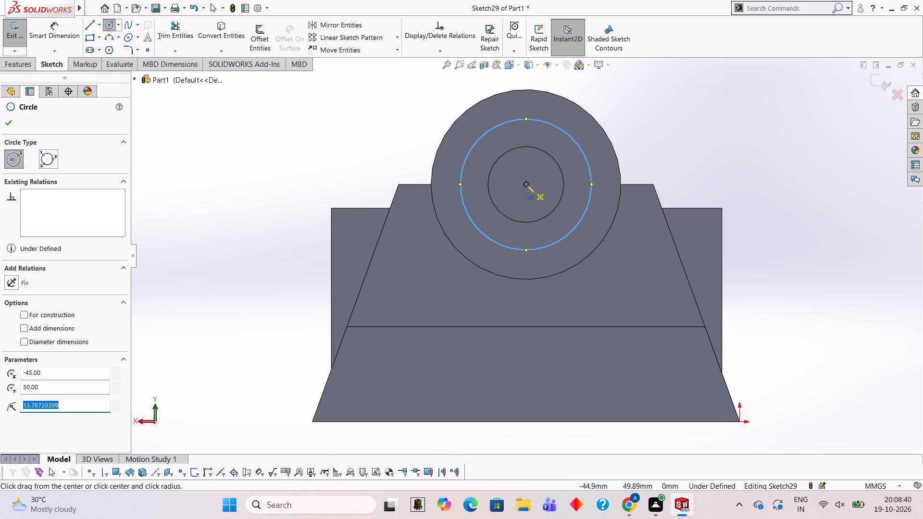
{"action": "left_click", "coordinate": [526, 185]}
{"action": "key", "text": "8"}
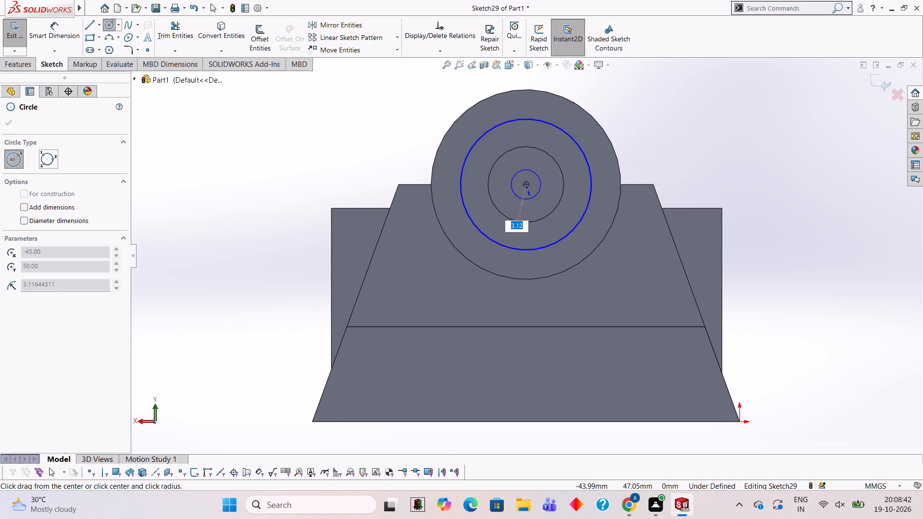
{"action": "key", "text": "Return"}
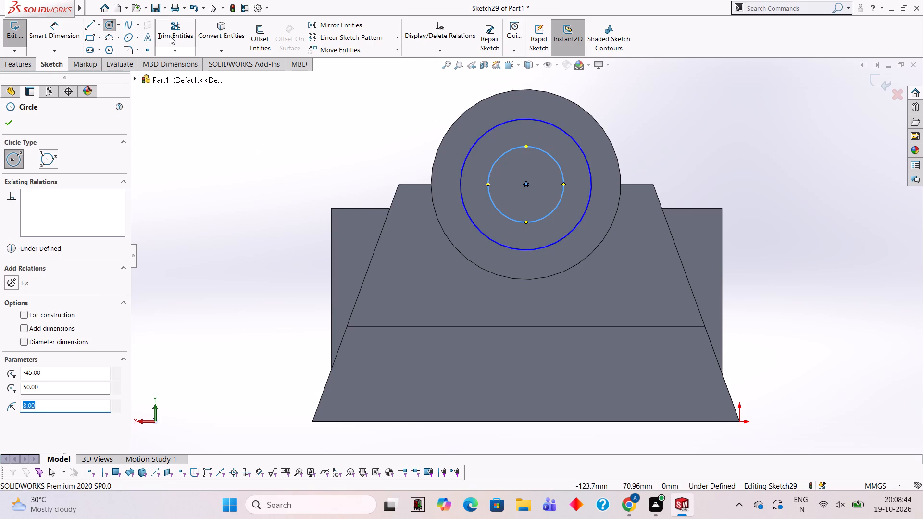
Trim away the stray larger concentric circle of about 13.8 mm radius from the rear bore sketch.
{"action": "left_click", "coordinate": [170, 36]}
{"action": "left_click", "coordinate": [460, 177]}
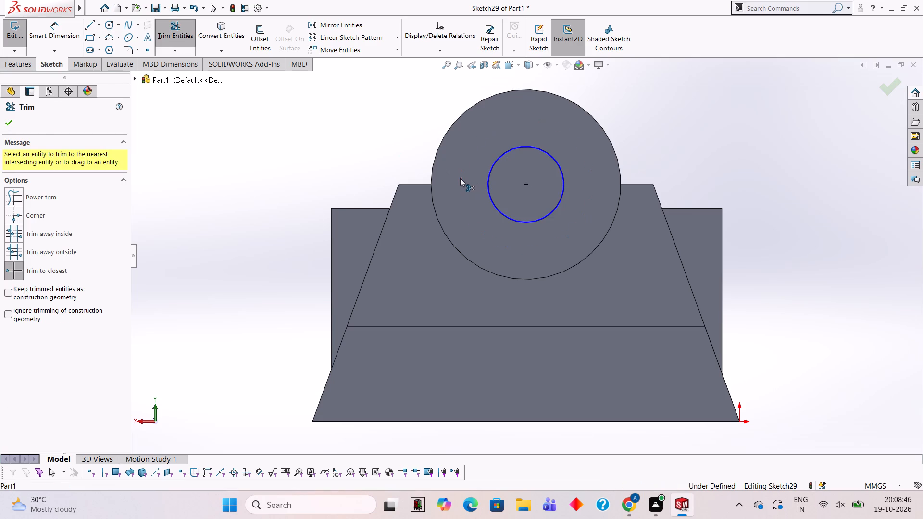
Extrude the 8 mm radius circle as a 10 mm blind boss filling the rear bore, merged with the body.
{"action": "left_click", "coordinate": [19, 68]}
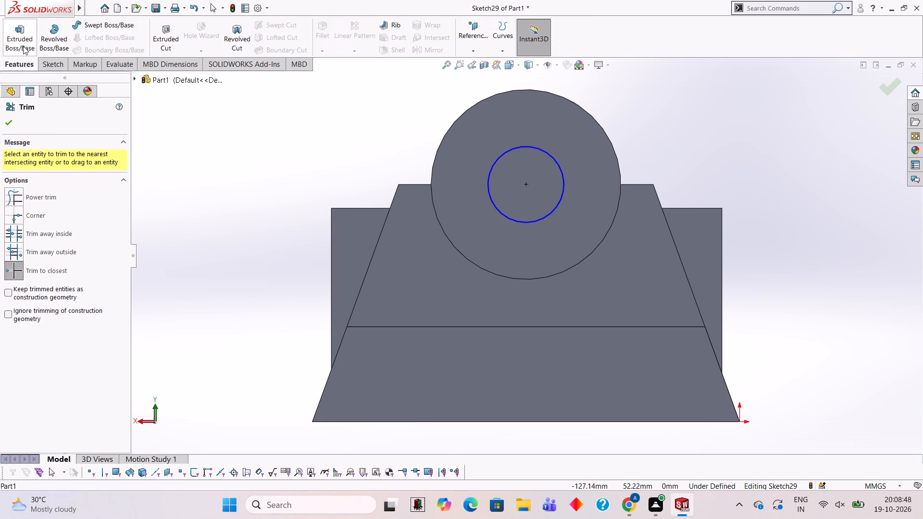
{"action": "left_click", "coordinate": [23, 45]}
{"action": "left_click", "coordinate": [8, 121]}
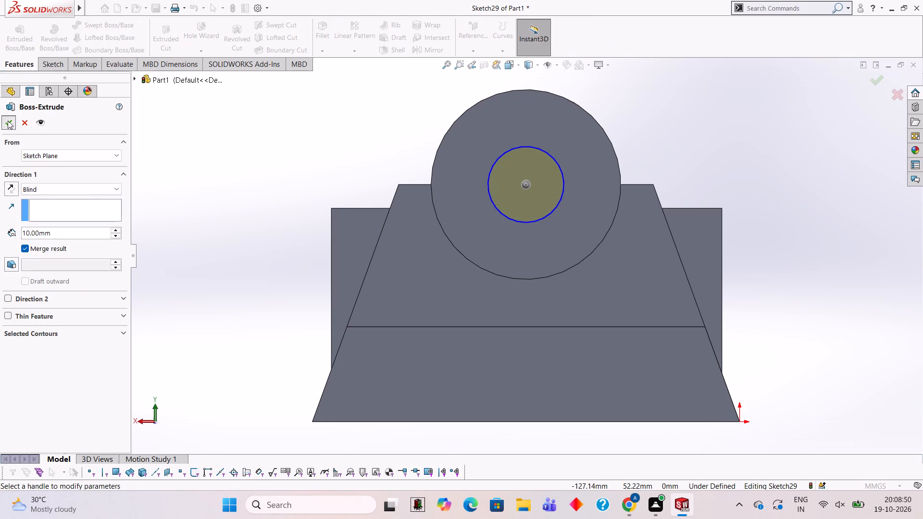
{"action": "left_click", "coordinate": [191, 194]}
Sketch a closed rectangle of lines, 24 mm by about 17.3 mm, along the edges of the flat face in the cylinder's -X side pocket.
{"action": "middle_click_drag", "start_coordinate": [279, 214], "coordinate": [209, 220]}
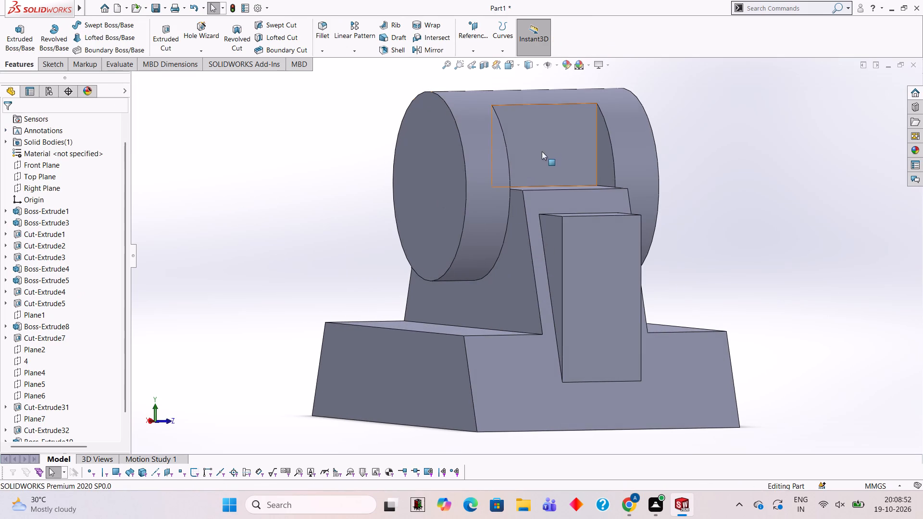
{"action": "left_click", "coordinate": [540, 133]}
{"action": "left_click", "coordinate": [583, 108]}
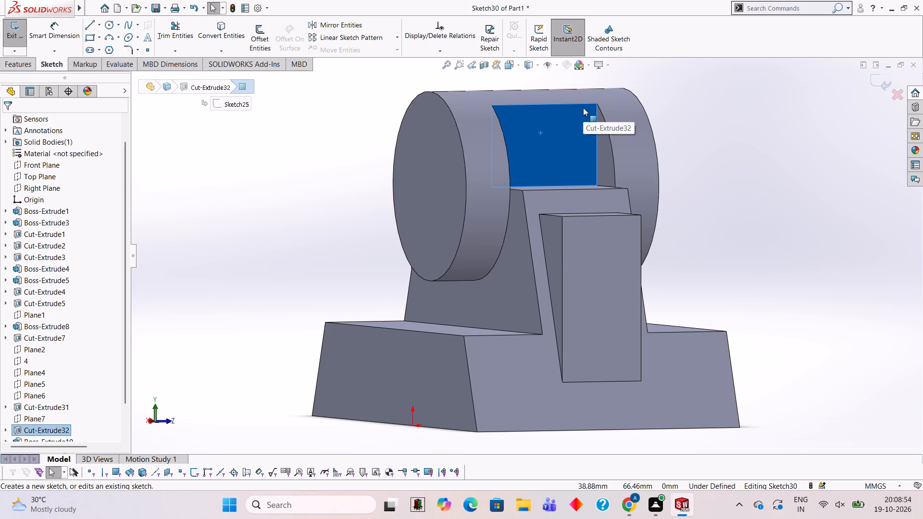
{"action": "key", "text": "ctrl+8"}
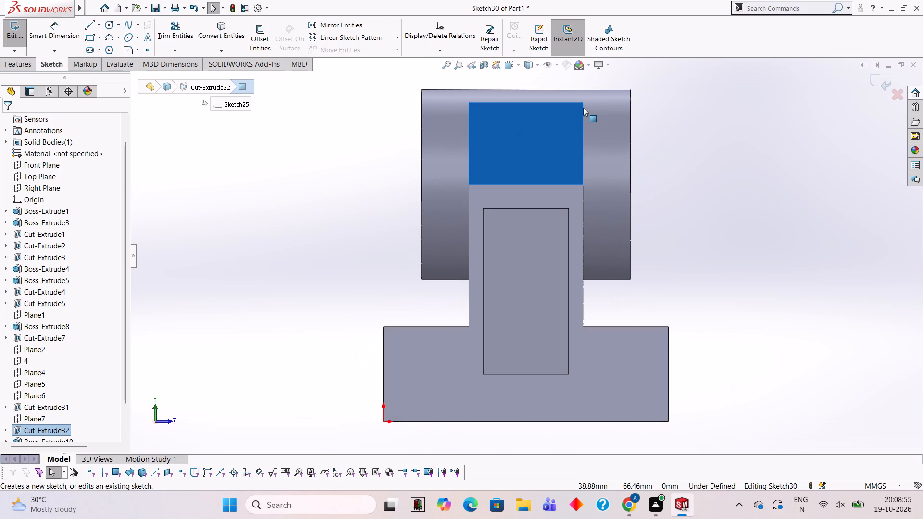
{"action": "left_click", "coordinate": [91, 23]}
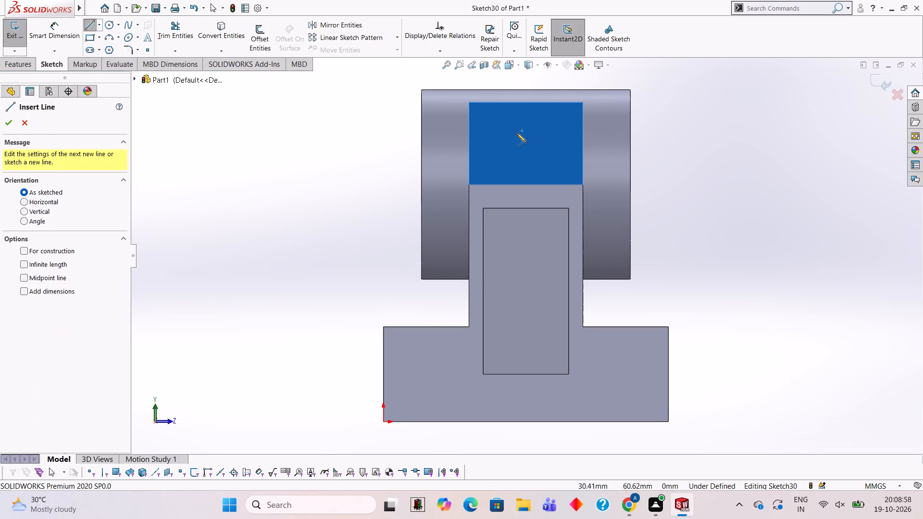
{"action": "left_click", "coordinate": [469, 103]}
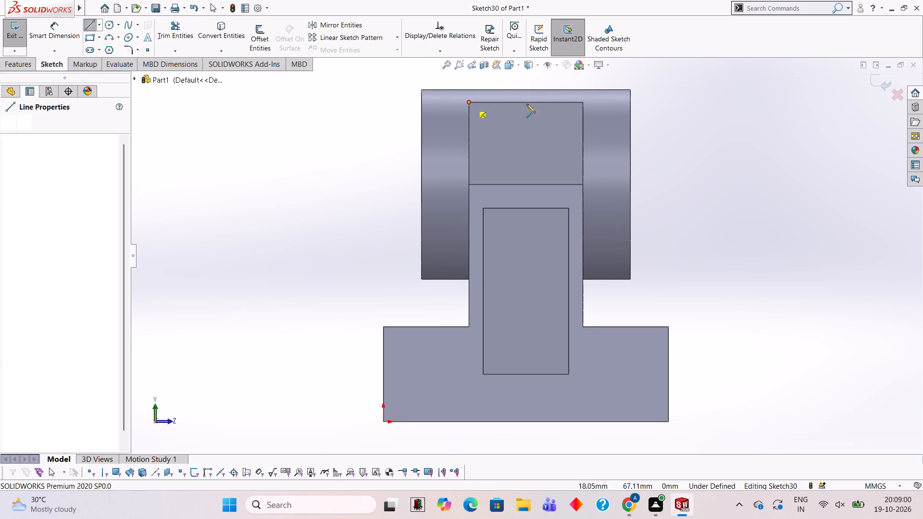
{"action": "left_click", "coordinate": [581, 102]}
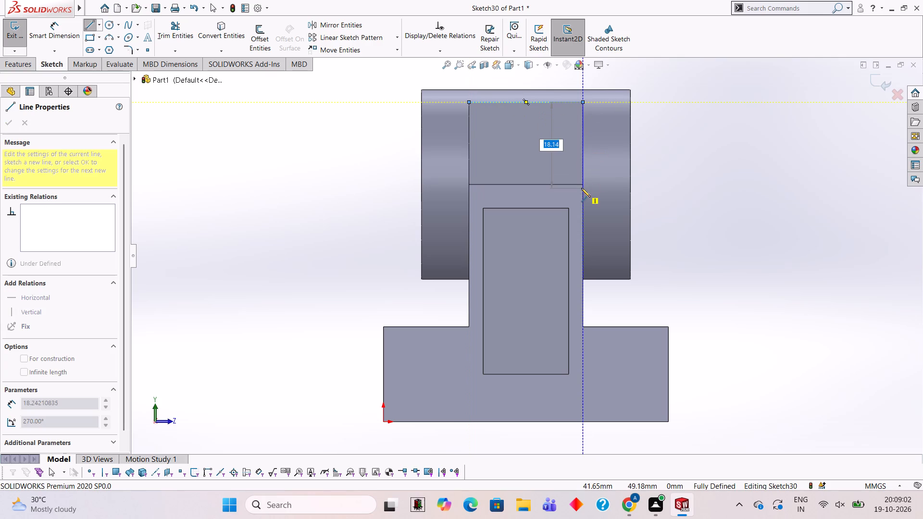
{"action": "left_click", "coordinate": [582, 184]}
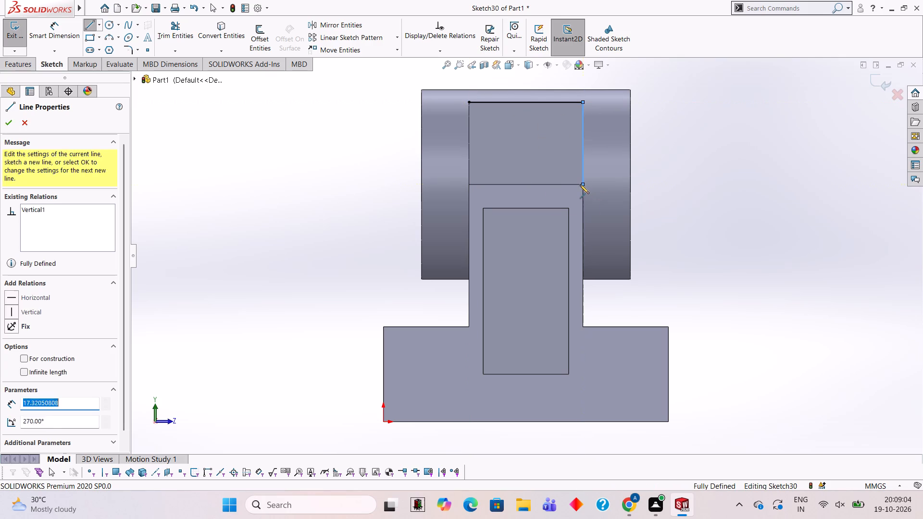
{"action": "left_click", "coordinate": [468, 183]}
{"action": "left_click", "coordinate": [467, 102]}
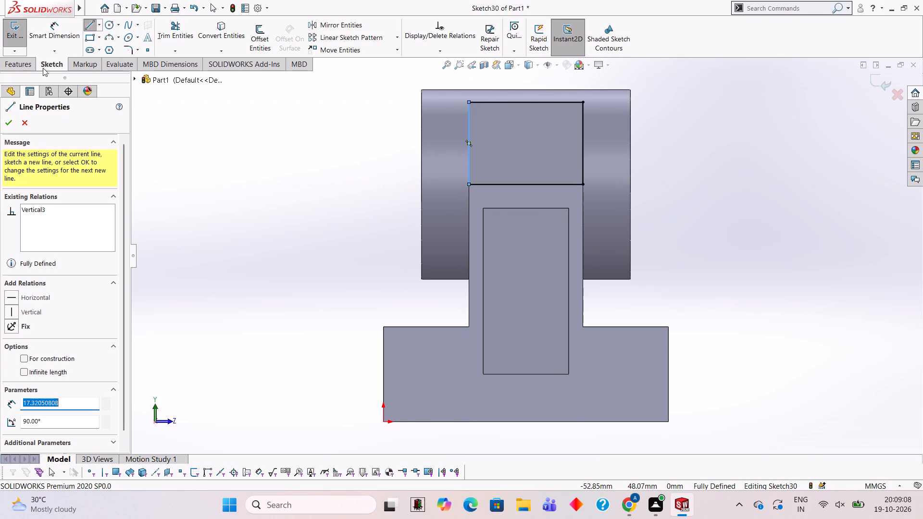
Cut the rectangle on the -X side pocket face 2 mm deep with a blind Extruded Cut.
{"action": "left_click", "coordinate": [27, 61]}
{"action": "left_click", "coordinate": [155, 35]}
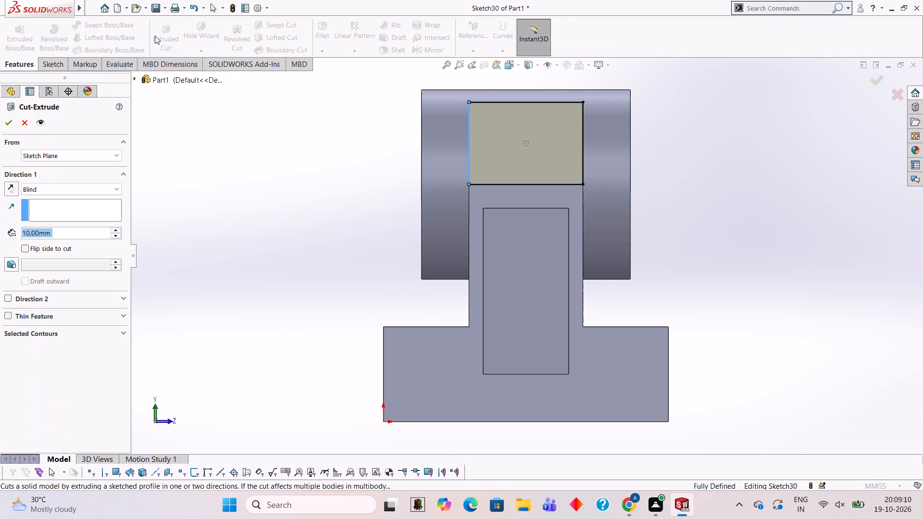
{"action": "middle_click_drag", "start_coordinate": [225, 191], "coordinate": [257, 322]}
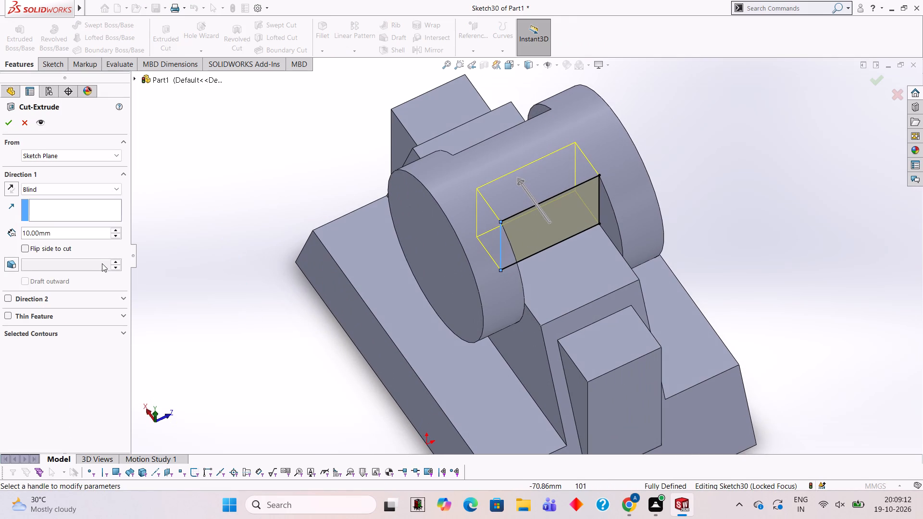
{"action": "left_click", "coordinate": [86, 228]}
{"action": "key", "text": "BackSpace"}
{"action": "key", "text": "BackSpace"}
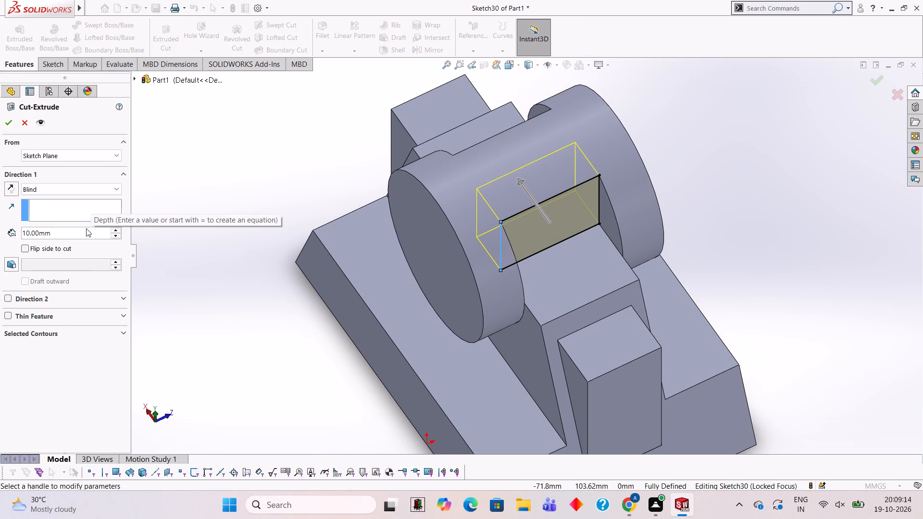
{"action": "left_click", "coordinate": [84, 232]}
{"action": "key", "text": "BackSpace"}
{"action": "key", "text": "BackSpace"}
{"action": "key", "text": "BackSpace"}
{"action": "key", "text": "BackSpace"}
{"action": "key", "text": "BackSpace"}
{"action": "key", "text": "BackSpace"}
{"action": "key", "text": "BackSpace"}
{"action": "key", "text": "BackSpace"}
{"action": "key", "text": "BackSpace"}
{"action": "key", "text": "BackSpace"}
{"action": "key", "text": "BackSpace"}
{"action": "key", "text": "BackSpace"}
{"action": "key", "text": "1"}
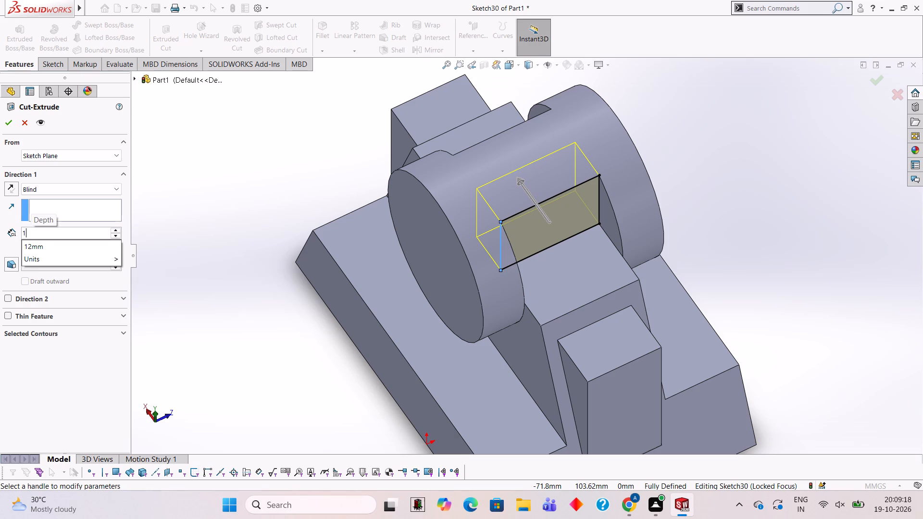
{"action": "key", "text": "BackSpace"}
{"action": "key", "text": "2"}
{"action": "key", "text": "Return"}
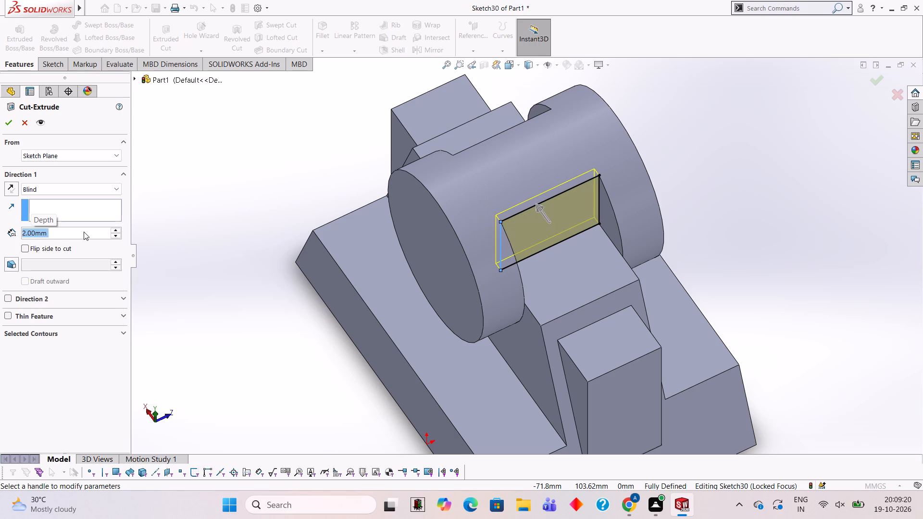
{"action": "left_click", "coordinate": [10, 126]}
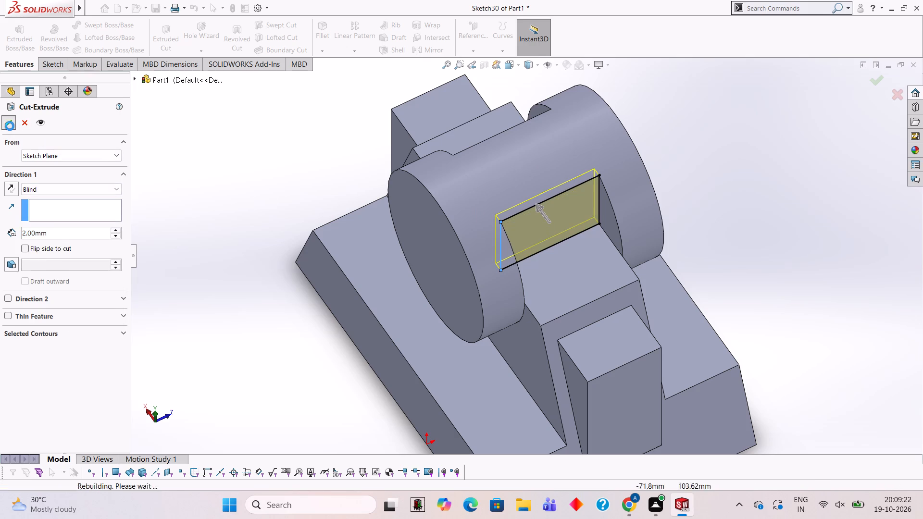
{"action": "left_click", "coordinate": [186, 186]}
Sketch a closed rectangle of lines, 24 mm by about 17.3 mm, along the edges of the flat face in the cylinder's +X side pocket.
{"action": "scroll", "coordinate": [352, 208], "scroll_direction": "down", "scroll_amount": 1}
{"action": "middle_click_drag", "start_coordinate": [311, 175], "coordinate": [298, 167]}
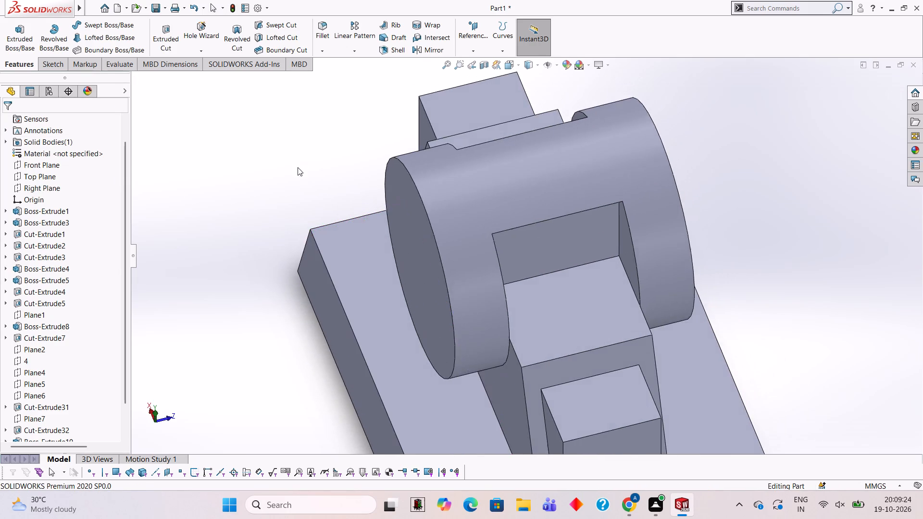
{"action": "middle_click_drag", "start_coordinate": [581, 223], "coordinate": [539, 212]}
{"action": "scroll", "coordinate": [573, 235], "scroll_direction": "up", "scroll_amount": 2}
{"action": "middle_click_drag", "start_coordinate": [572, 235], "coordinate": [502, 200]}
{"action": "middle_click_drag", "start_coordinate": [604, 255], "coordinate": [652, 246]}
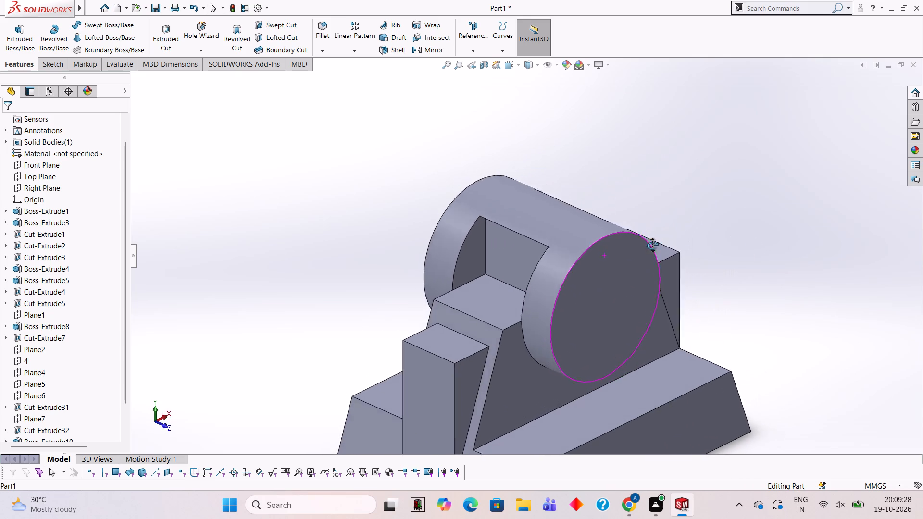
{"action": "middle_click_drag", "start_coordinate": [652, 246], "coordinate": [618, 215]}
{"action": "middle_click_drag", "start_coordinate": [689, 220], "coordinate": [670, 221]}
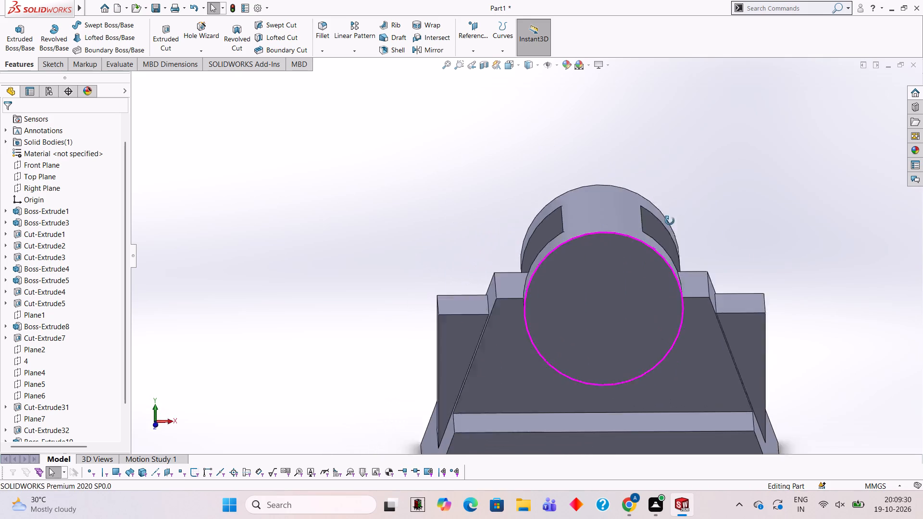
{"action": "middle_click_drag", "start_coordinate": [670, 221], "coordinate": [636, 222]}
{"action": "left_click", "coordinate": [712, 235]}
{"action": "left_click", "coordinate": [755, 204]}
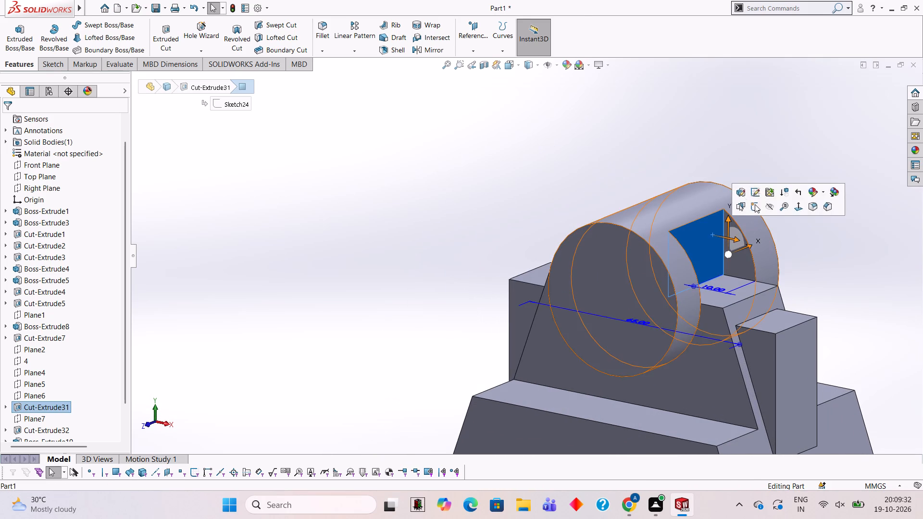
{"action": "key", "text": "ctrl+8"}
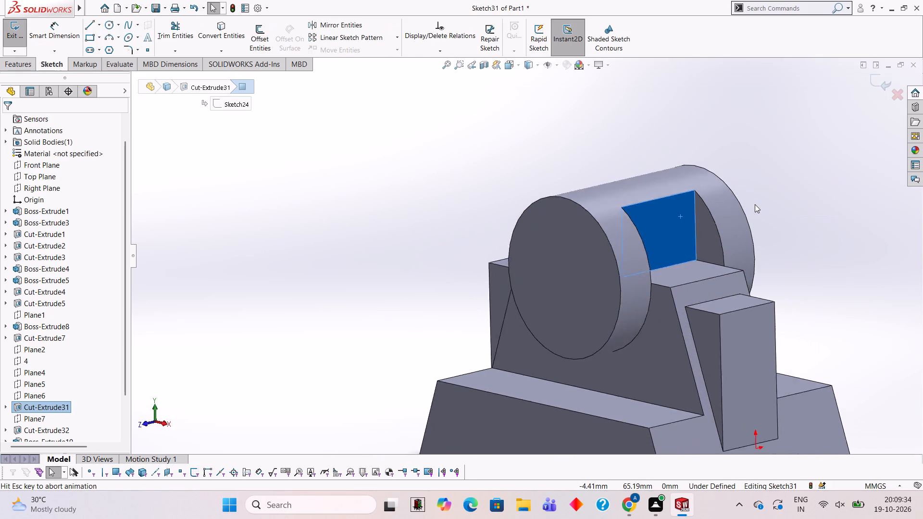
{"action": "scroll", "coordinate": [569, 141], "scroll_direction": "up", "scroll_amount": 2}
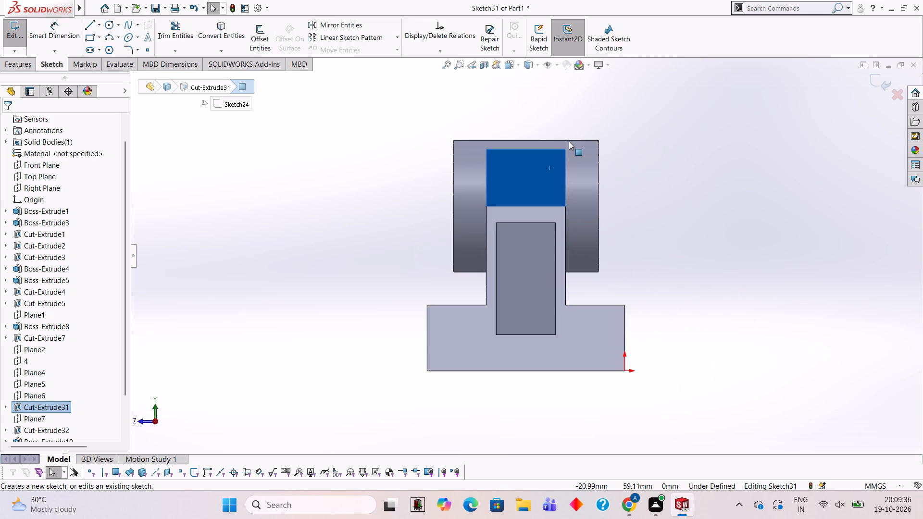
{"action": "scroll", "coordinate": [569, 141], "scroll_direction": "down", "scroll_amount": 3}
{"action": "left_click", "coordinate": [87, 25]}
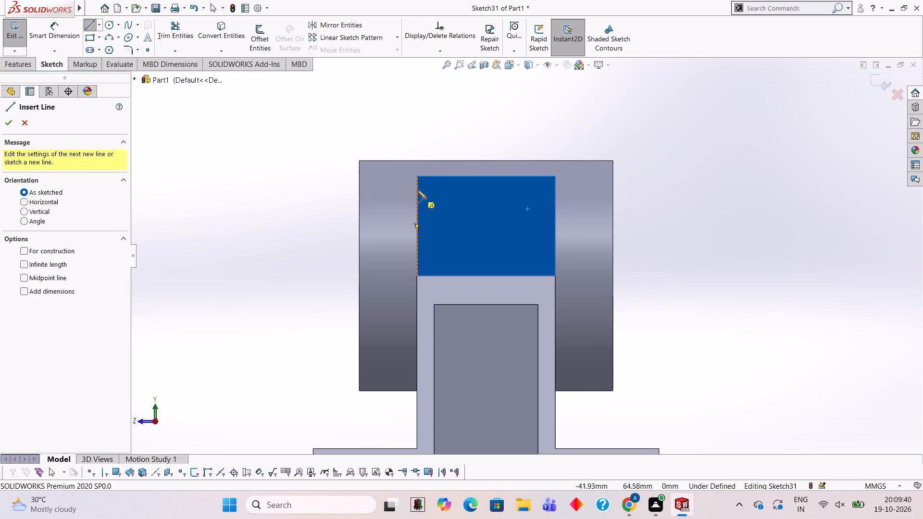
{"action": "left_click", "coordinate": [418, 176]}
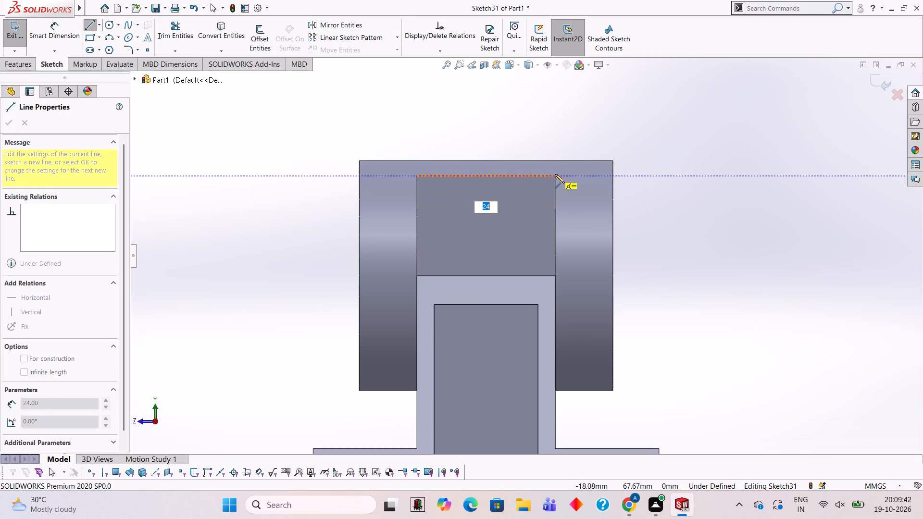
{"action": "left_click", "coordinate": [556, 176]}
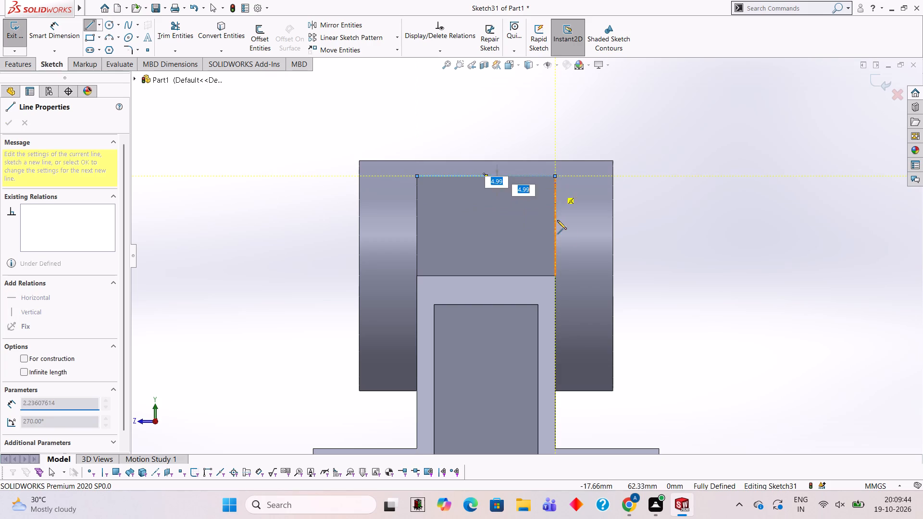
{"action": "left_click", "coordinate": [554, 274]}
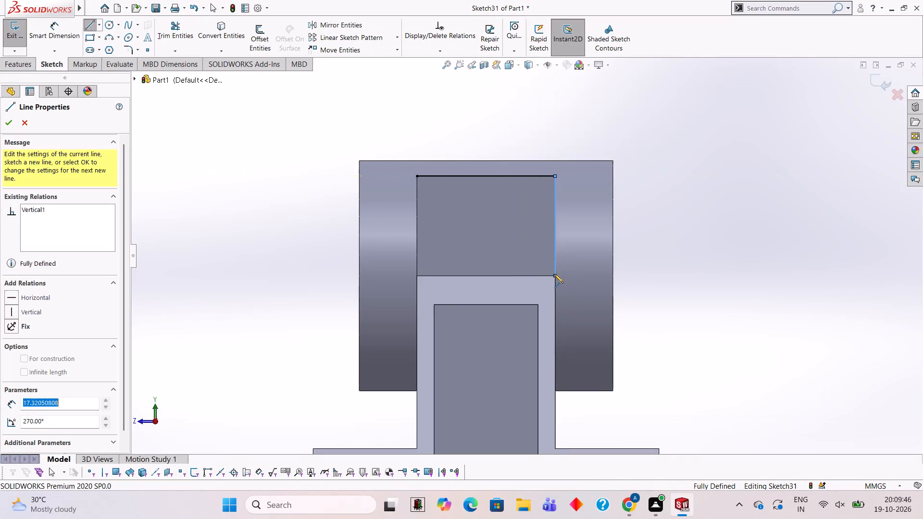
{"action": "left_click", "coordinate": [415, 276]}
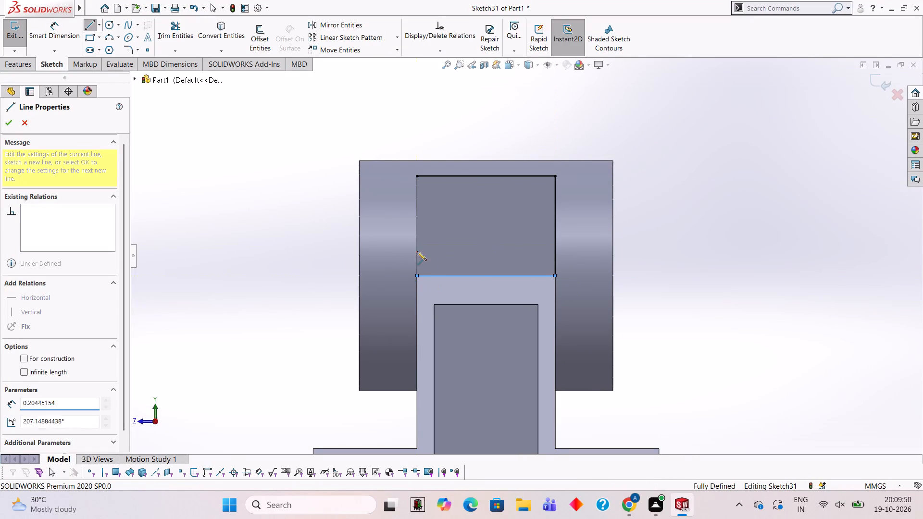
{"action": "left_click", "coordinate": [417, 175]}
{"action": "left_click", "coordinate": [274, 198]}
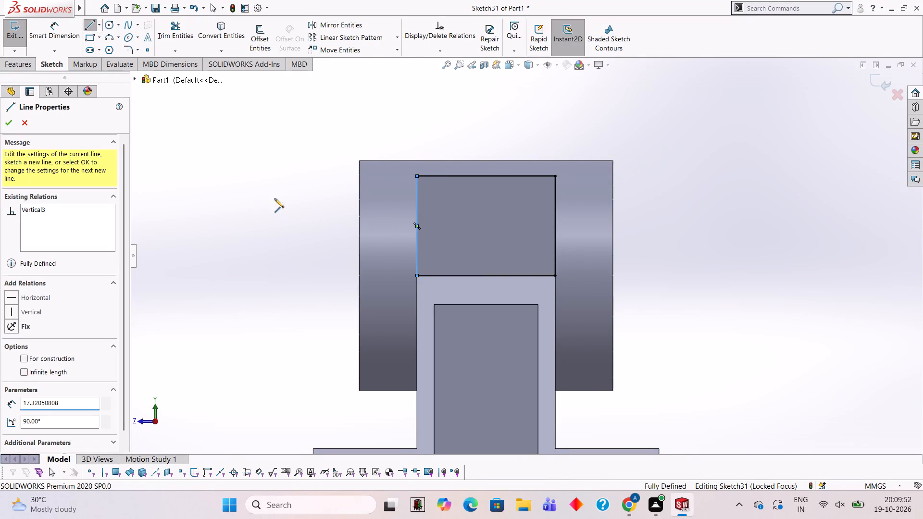
{"action": "key", "text": "Escape"}
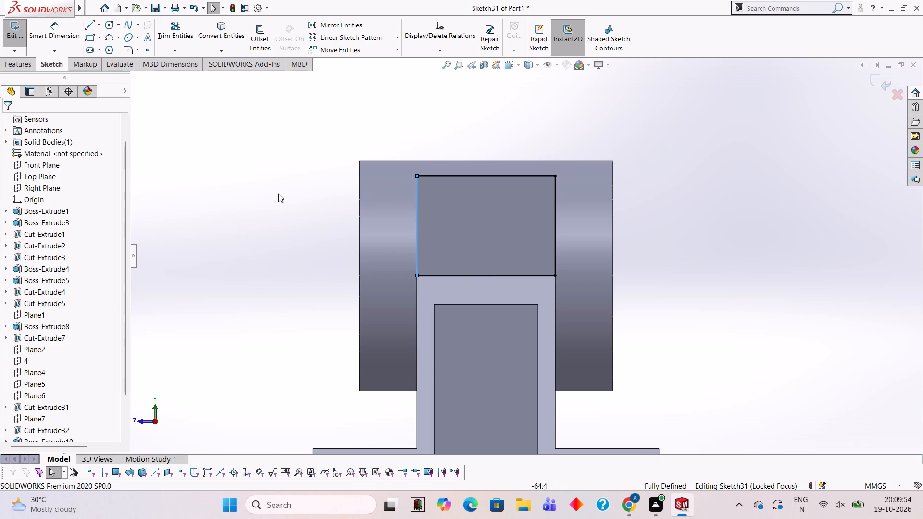
Cut the rectangle on the +X side pocket face 2 mm deep with a blind Extruded Cut.
{"action": "left_click", "coordinate": [25, 67]}
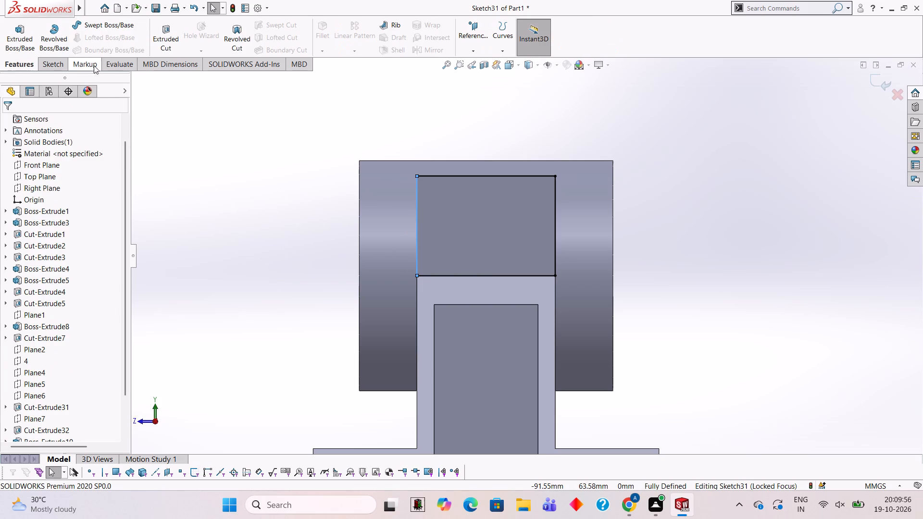
{"action": "left_click", "coordinate": [158, 35]}
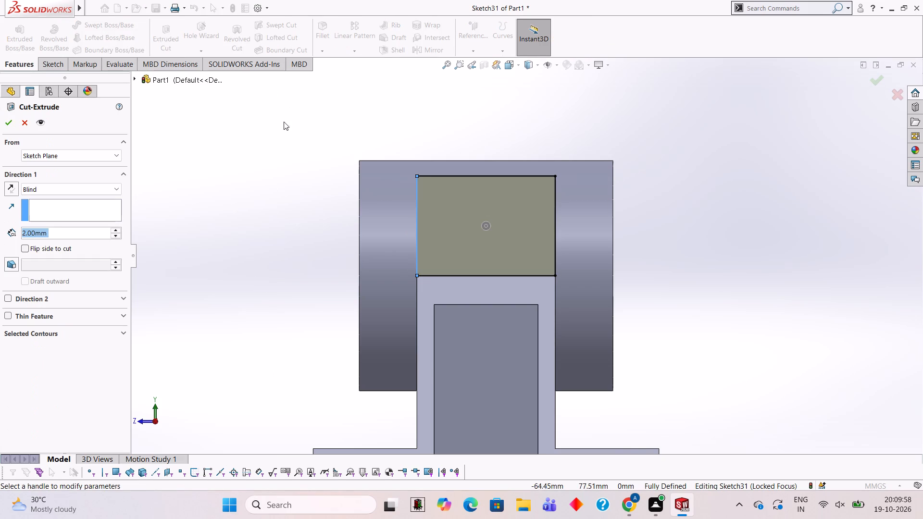
{"action": "middle_click_drag", "start_coordinate": [278, 129], "coordinate": [335, 150]}
{"action": "left_click", "coordinate": [7, 126]}
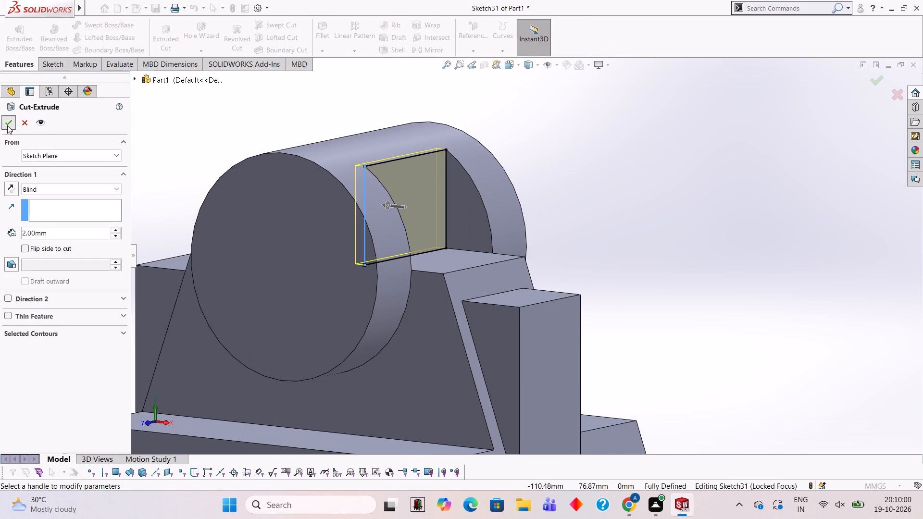
{"action": "left_click", "coordinate": [166, 114]}
Sketch an 8 mm radius circle concentric with the cylinder on its +Z end face.
{"action": "middle_click_drag", "start_coordinate": [259, 155], "coordinate": [352, 262]}
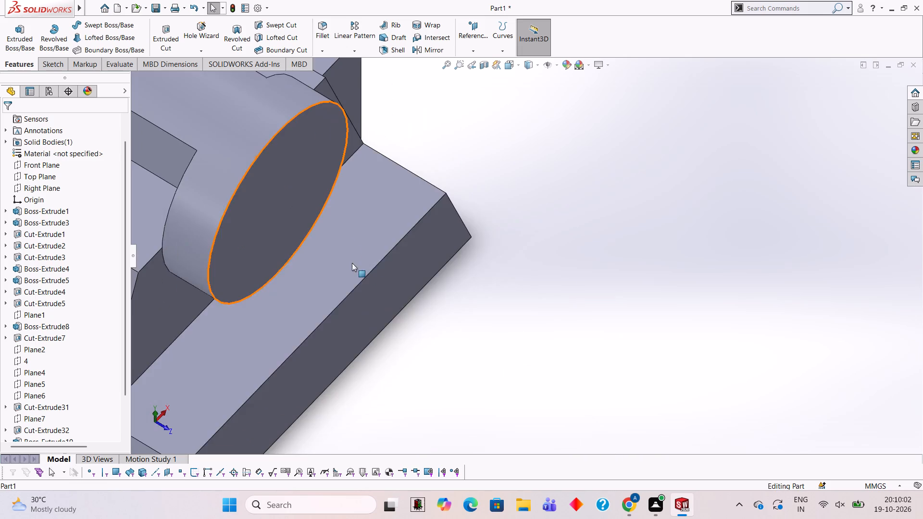
{"action": "scroll", "coordinate": [331, 216], "scroll_direction": "up", "scroll_amount": 4}
{"action": "middle_click_drag", "start_coordinate": [532, 211], "coordinate": [507, 197]}
{"action": "scroll", "coordinate": [322, 155], "scroll_direction": "down", "scroll_amount": 1}
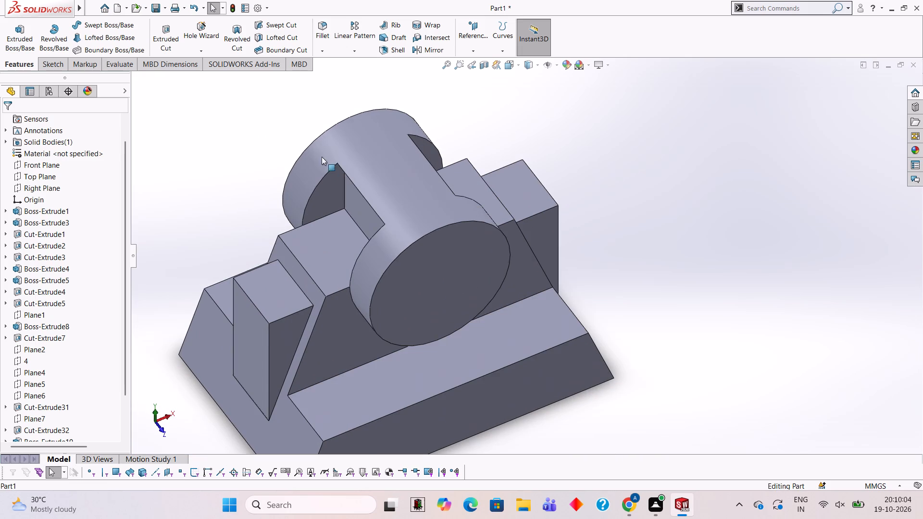
{"action": "scroll", "coordinate": [322, 157], "scroll_direction": "down", "scroll_amount": 1}
{"action": "middle_click", "coordinate": [501, 179]}
{"action": "left_click", "coordinate": [455, 257]}
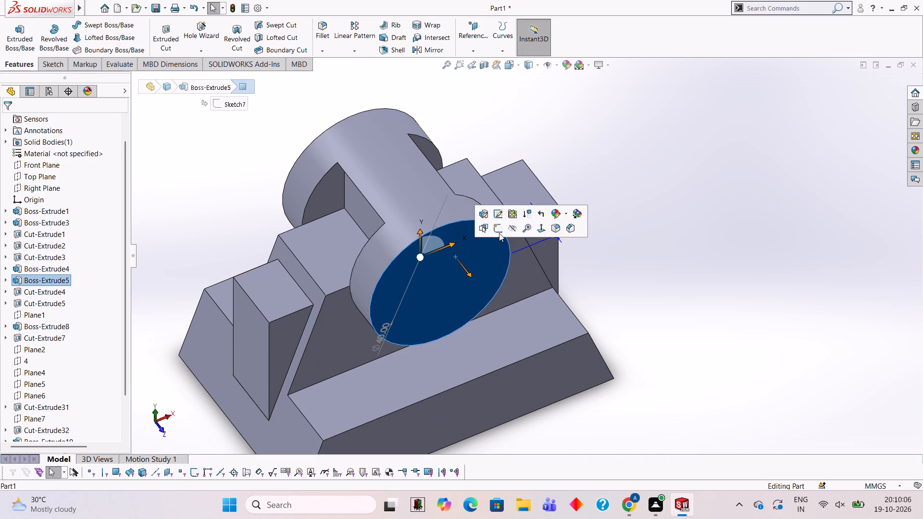
{"action": "left_click", "coordinate": [495, 228]}
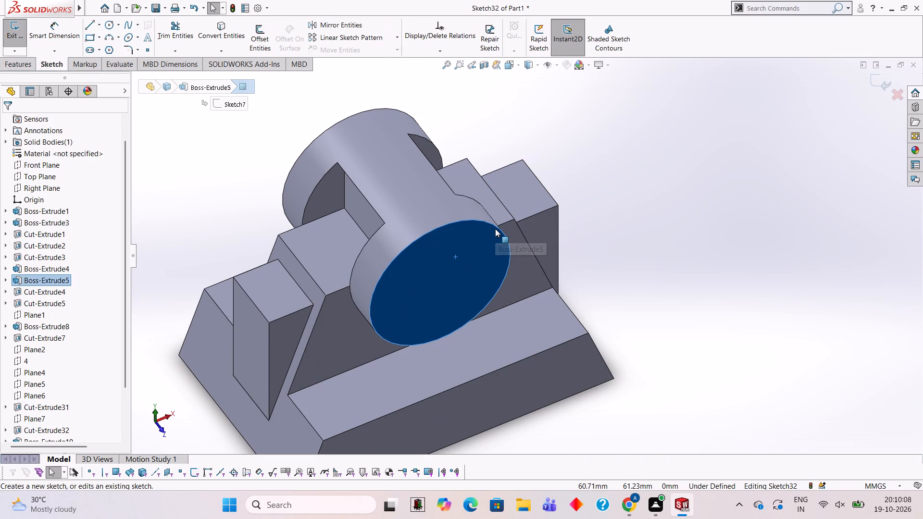
{"action": "key", "text": "ctrl+8"}
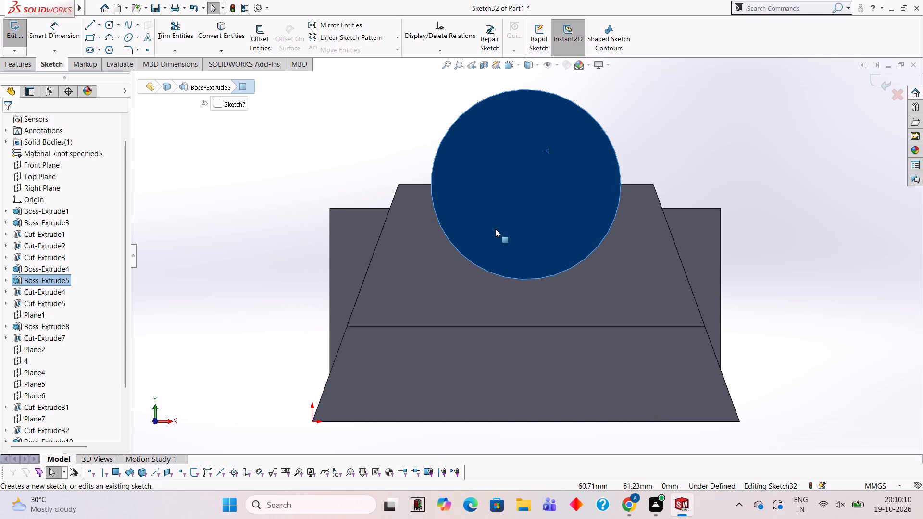
{"action": "left_click", "coordinate": [109, 22]}
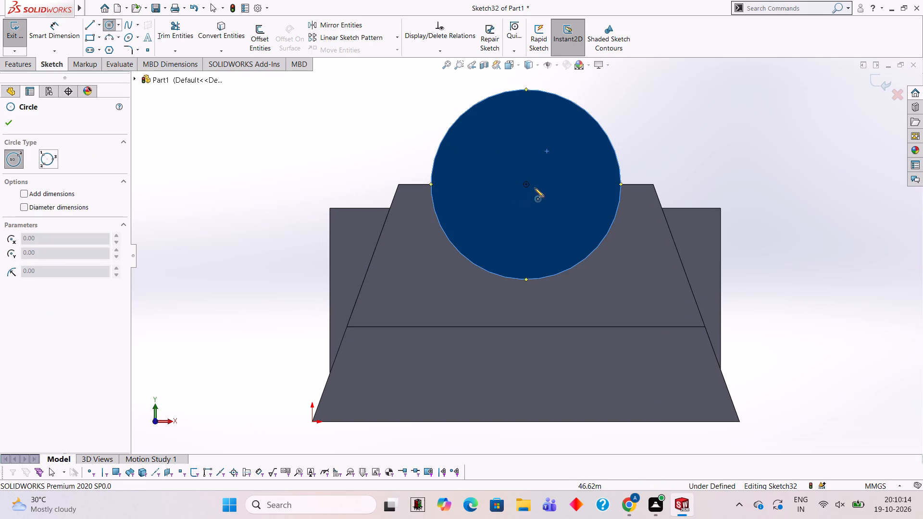
{"action": "left_click", "coordinate": [526, 185]}
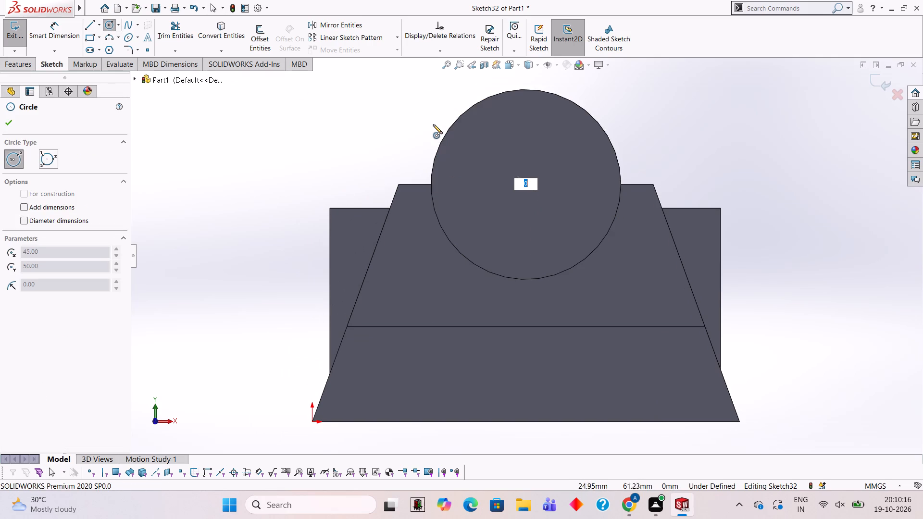
{"action": "key", "text": "Escape"}
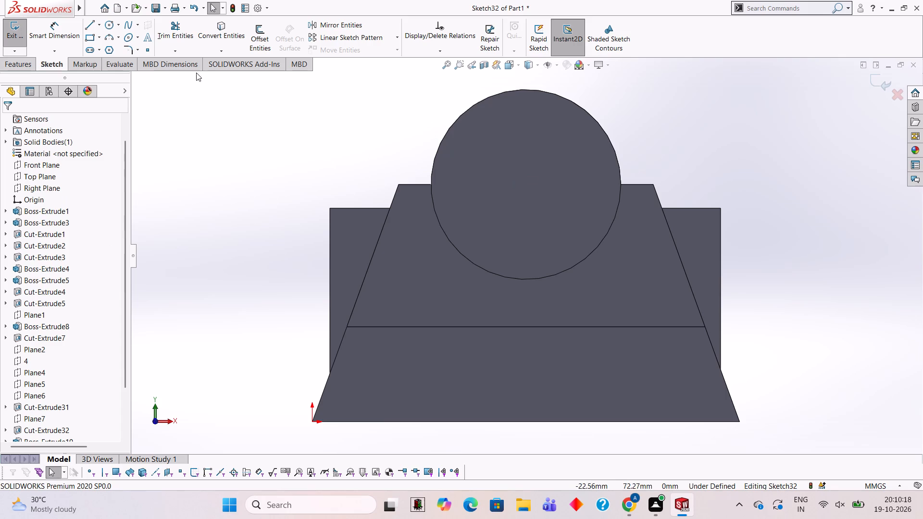
{"action": "left_click", "coordinate": [113, 26]}
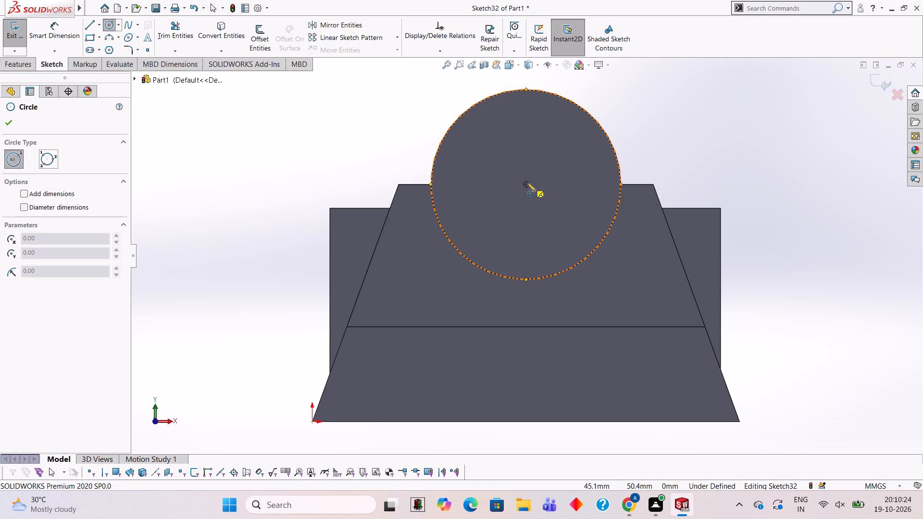
{"action": "left_click", "coordinate": [524, 183]}
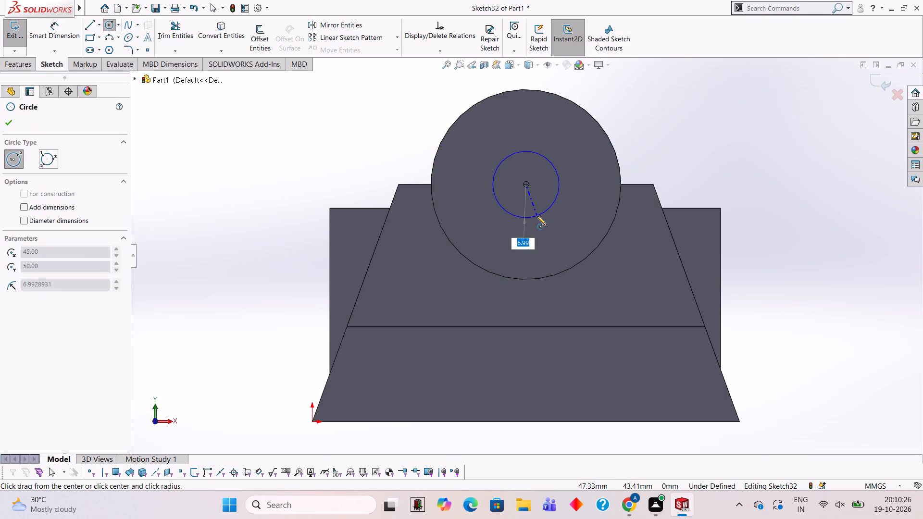
{"action": "key", "text": "8"}
{"action": "key", "text": "Return"}
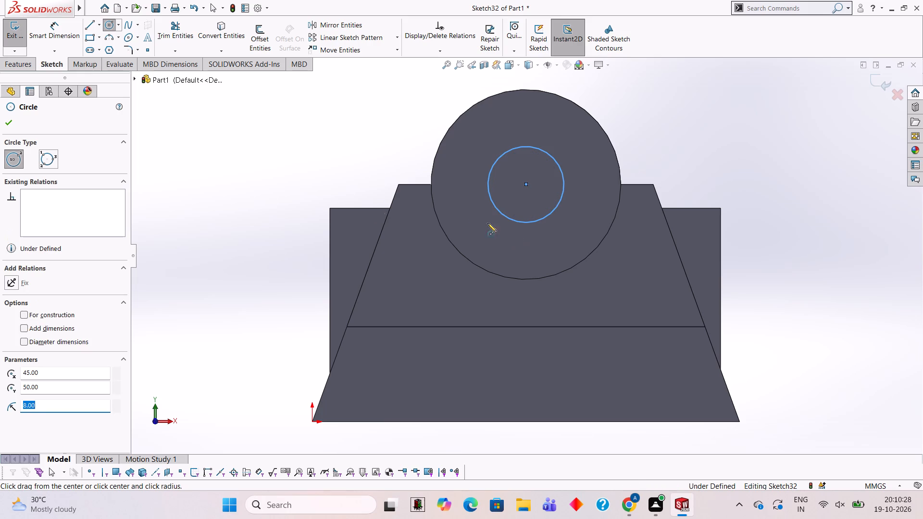
Try to cut the circle on the cylinder's +Z end face 10 mm deep with a blind Extruded Cut.
{"action": "left_click", "coordinate": [16, 69]}
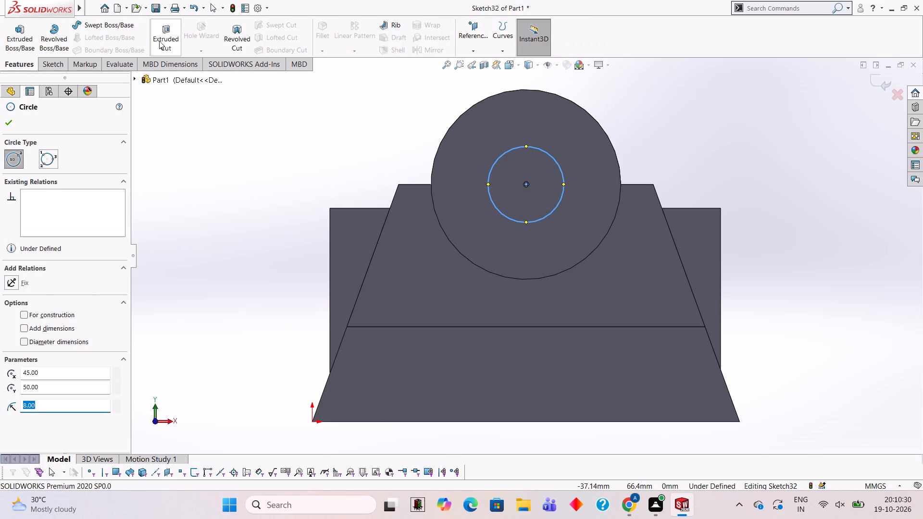
{"action": "left_click", "coordinate": [159, 39]}
{"action": "middle_click_drag", "start_coordinate": [297, 149], "coordinate": [363, 179]}
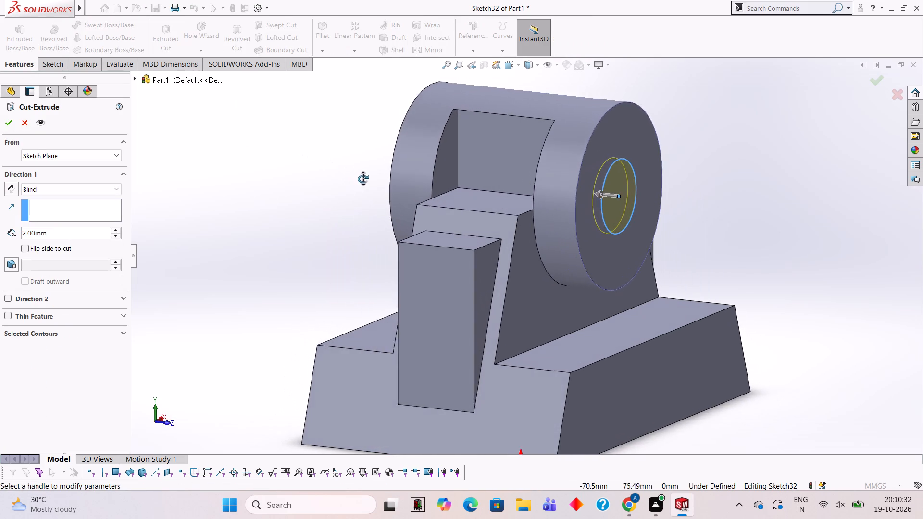
{"action": "middle_click_drag", "start_coordinate": [363, 179], "coordinate": [375, 184]}
{"action": "left_click", "coordinate": [84, 227]}
{"action": "left_click", "coordinate": [84, 235]}
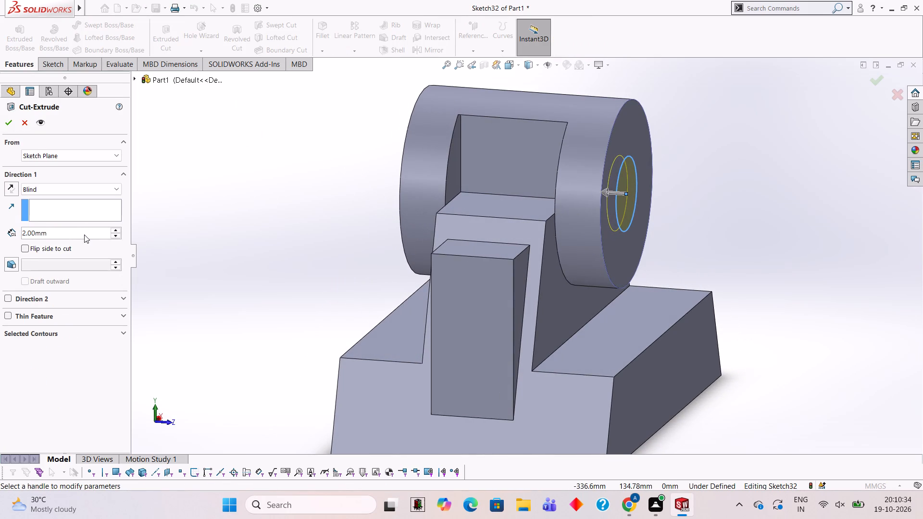
{"action": "key", "text": "BackSpace"}
{"action": "key", "text": "BackSpace"}
{"action": "key", "text": "BackSpace"}
{"action": "key", "text": "BackSpace"}
{"action": "key", "text": "BackSpace"}
{"action": "key", "text": "BackSpace"}
{"action": "key", "text": "BackSpace"}
{"action": "key", "text": "BackSpace"}
{"action": "key", "text": "BackSpace"}
{"action": "key", "text": "BackSpace"}
{"action": "key", "text": "BackSpace"}
{"action": "key", "text": "BackSpace"}
{"action": "key", "text": "BackSpace"}
{"action": "key", "text": "BackSpace"}
{"action": "key", "text": "BackSpace"}
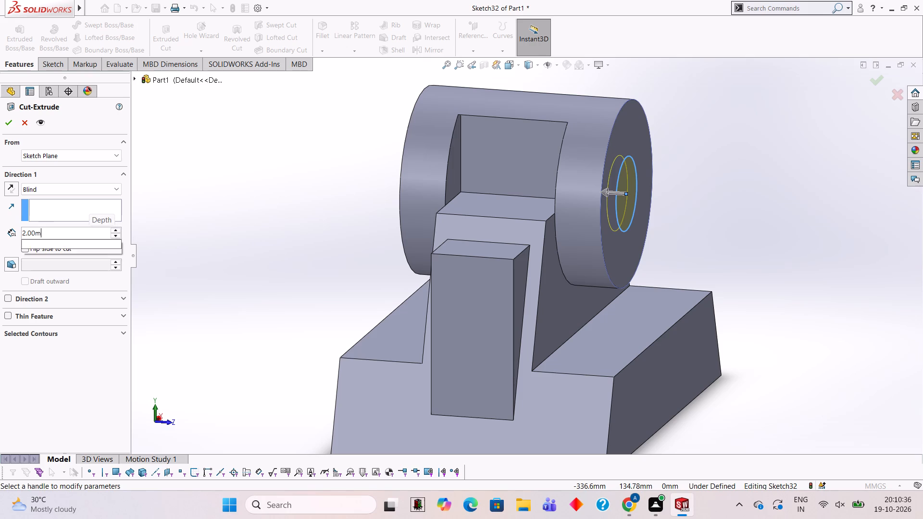
{"action": "type", "text": "10"}
{"action": "key", "text": "Return"}
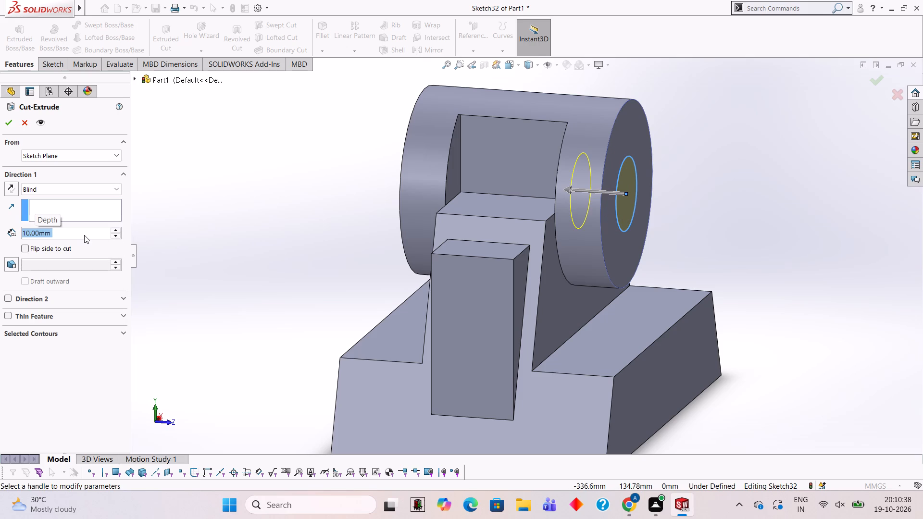
{"action": "left_click", "coordinate": [5, 123]}
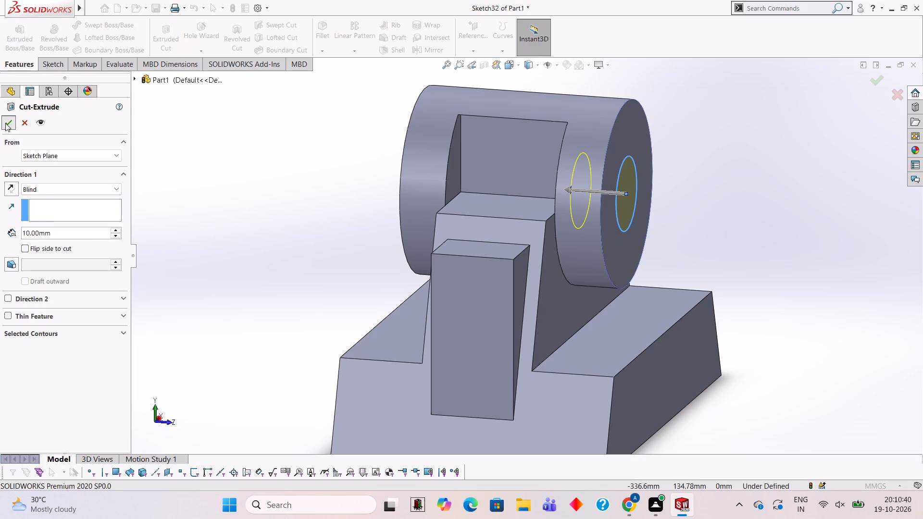
{"action": "left_click", "coordinate": [259, 188]}
Set the +Z end bore's cut depth to 9 mm and complete the blind cut.
{"action": "middle_click_drag", "start_coordinate": [483, 225], "coordinate": [446, 216]}
{"action": "scroll", "coordinate": [553, 151], "scroll_direction": "up", "scroll_amount": 2}
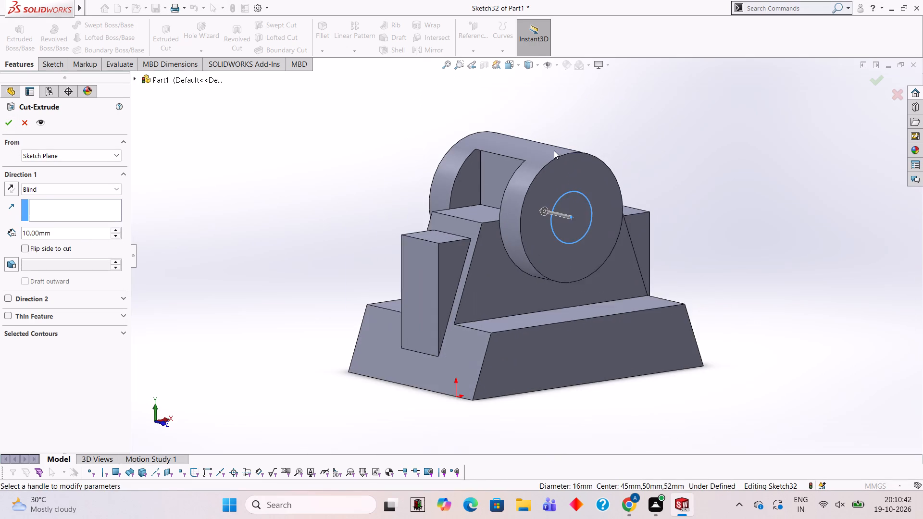
{"action": "scroll", "coordinate": [613, 210], "scroll_direction": "down", "scroll_amount": 3}
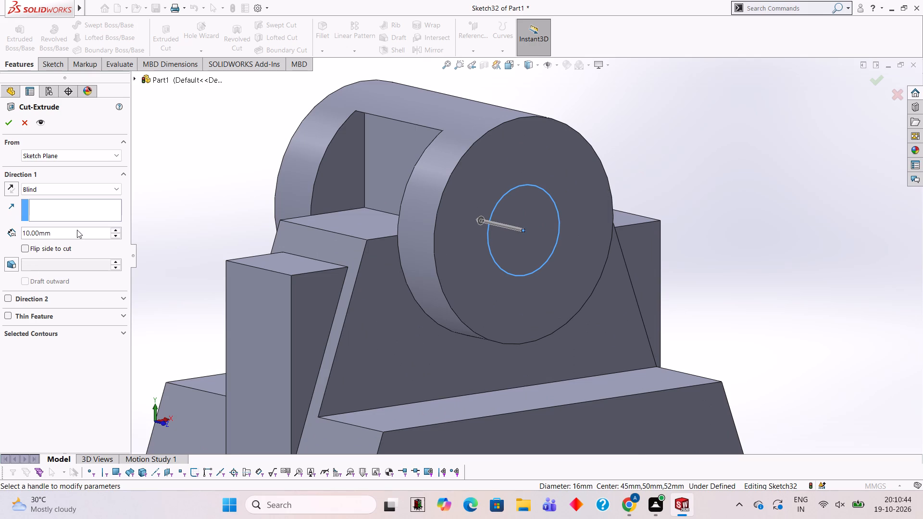
{"action": "left_click", "coordinate": [77, 230]}
{"action": "key", "text": "BackSpace"}
{"action": "key", "text": "BackSpace"}
{"action": "key", "text": "BackSpace"}
{"action": "key", "text": "BackSpace"}
{"action": "key", "text": "BackSpace"}
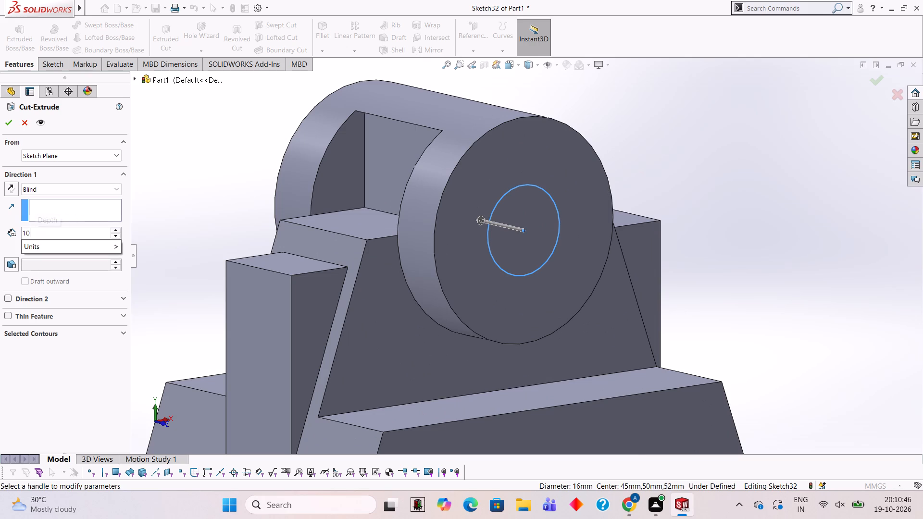
{"action": "key", "text": "BackSpace"}
{"action": "key", "text": "BackSpace"}
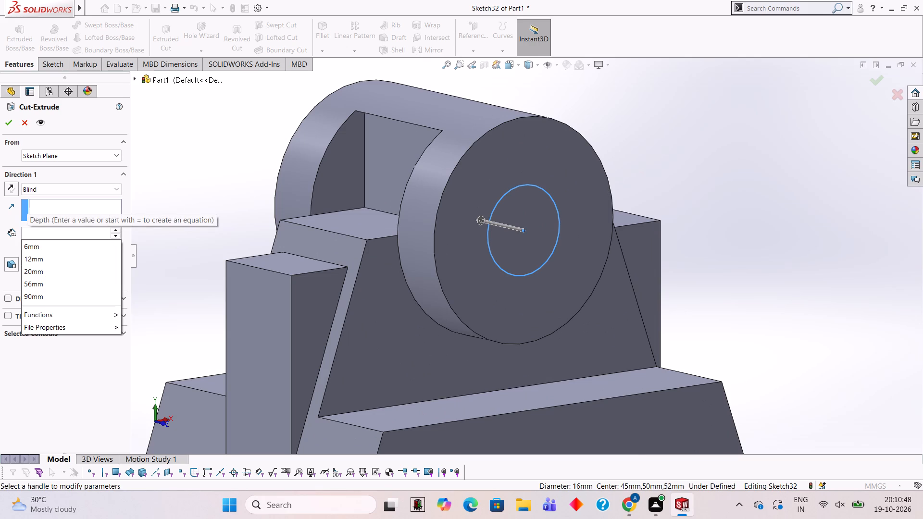
{"action": "key", "text": "9"}
{"action": "key", "text": "Return"}
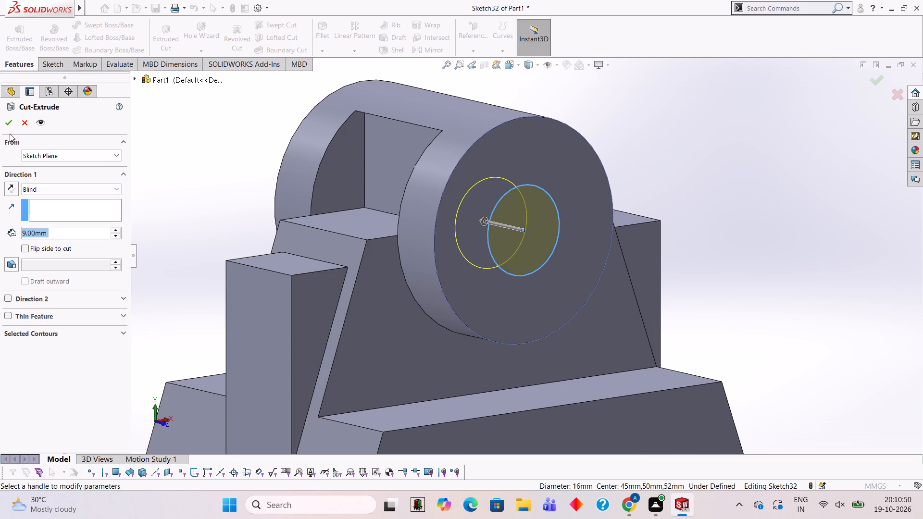
{"action": "left_click", "coordinate": [8, 122]}
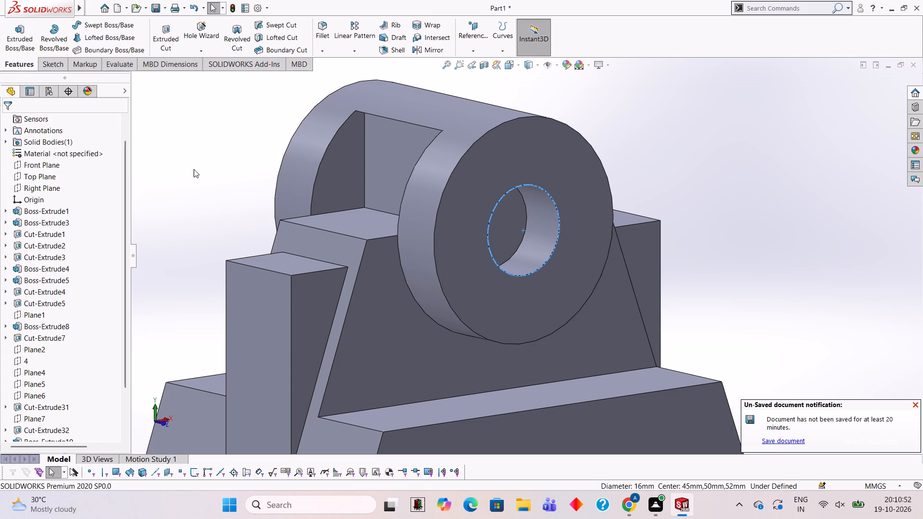
{"action": "left_click", "coordinate": [194, 169]}
Sketch an 8 mm radius circle concentric with the cylinder on its -Z end face.
{"action": "middle_click_drag", "start_coordinate": [394, 186], "coordinate": [399, 201]}
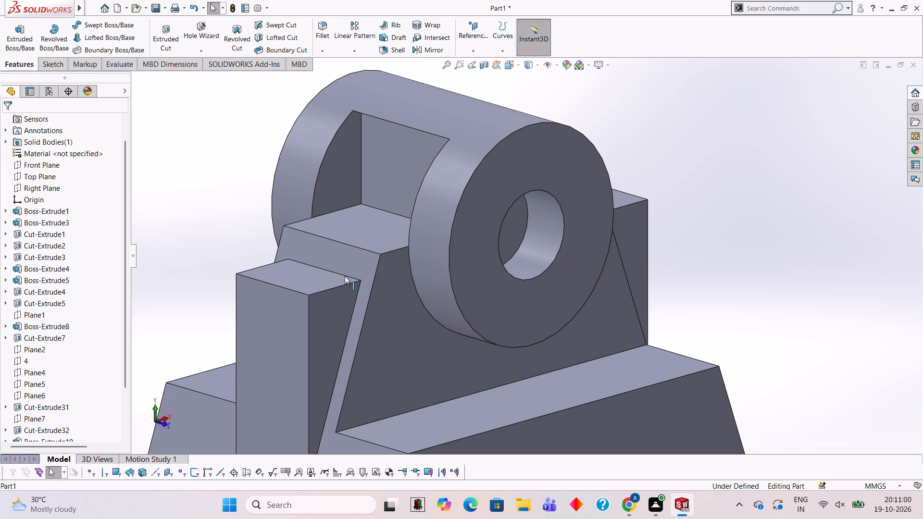
{"action": "middle_click_drag", "start_coordinate": [373, 184], "coordinate": [511, 159]}
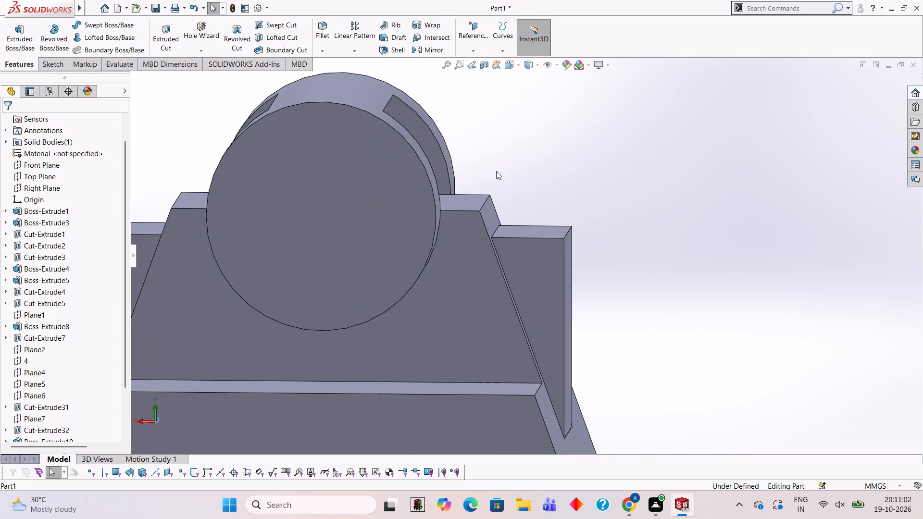
{"action": "left_click", "coordinate": [350, 198]}
{"action": "left_click", "coordinate": [392, 170]}
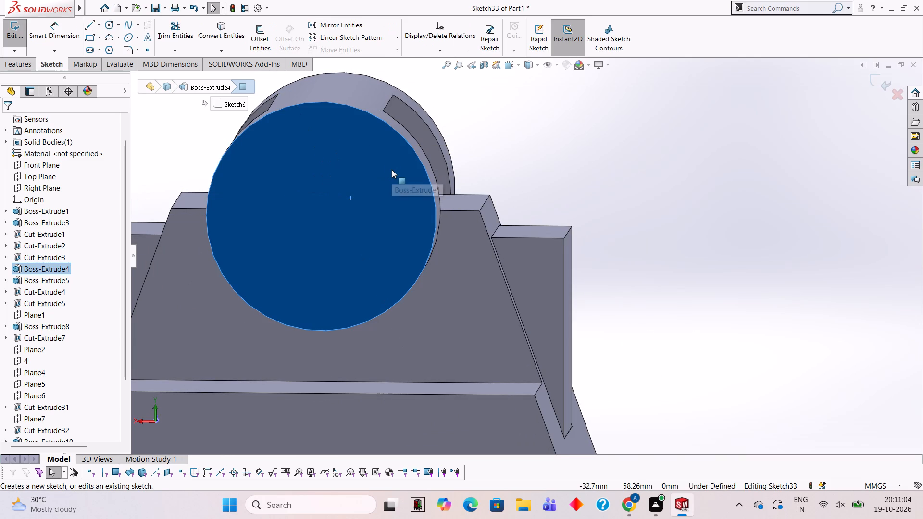
{"action": "key", "text": "ctrl+8"}
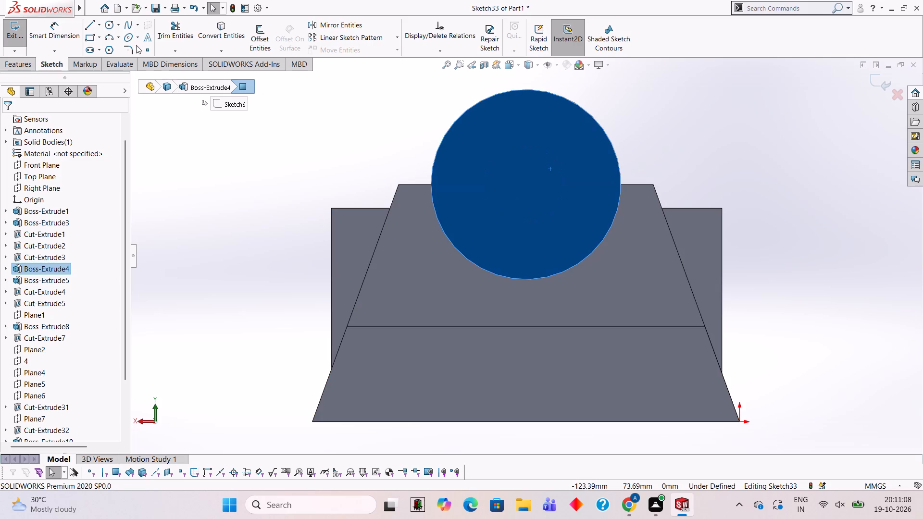
{"action": "left_click", "coordinate": [112, 24]}
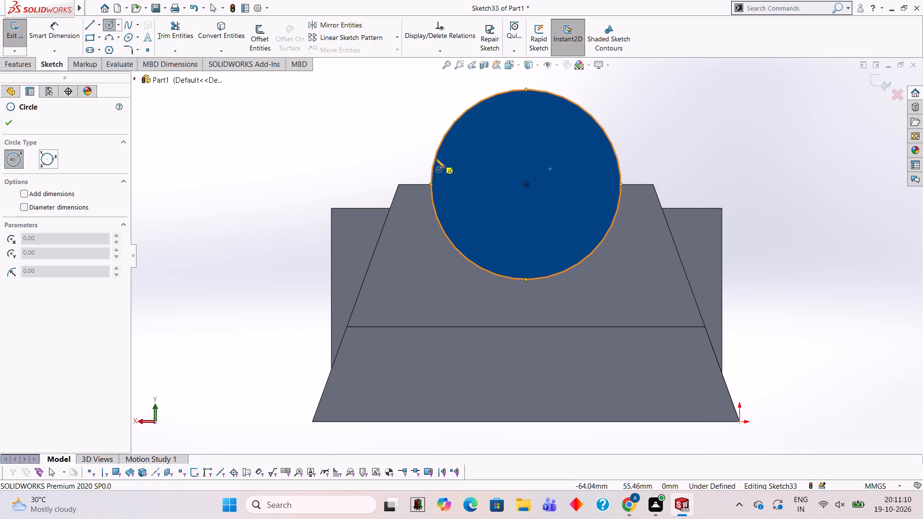
{"action": "left_click", "coordinate": [527, 185]}
{"action": "key", "text": "8"}
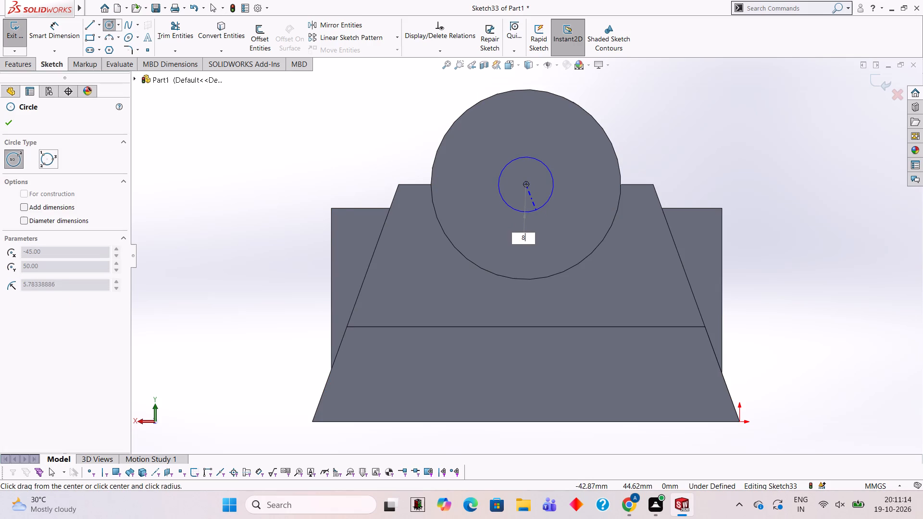
{"action": "key", "text": "Return"}
Cut the circle on the -Z end face 9 mm deep with a blind Extruded Cut.
{"action": "left_click", "coordinate": [28, 62]}
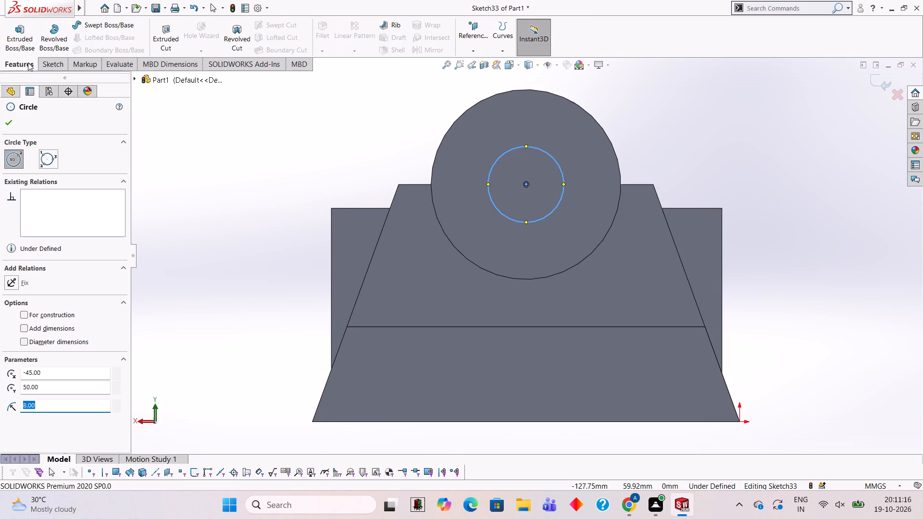
{"action": "left_click", "coordinate": [161, 38]}
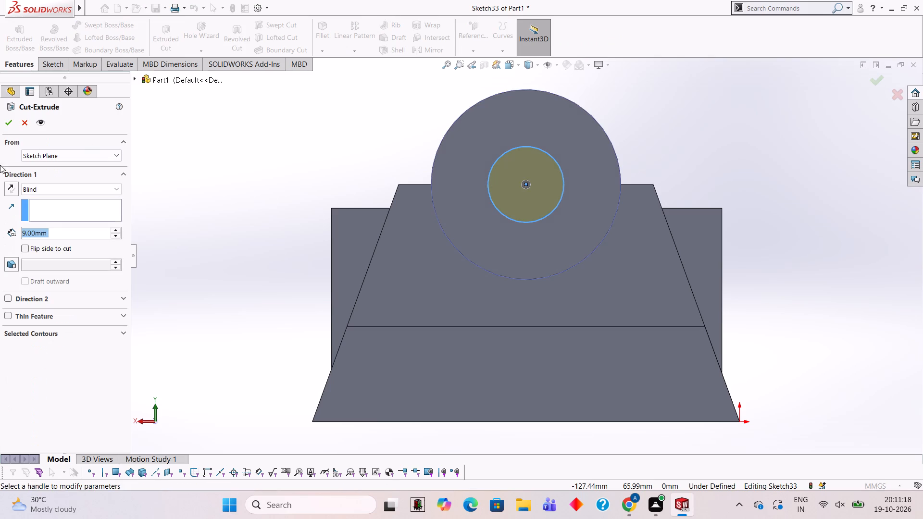
{"action": "left_click", "coordinate": [8, 128]}
{"action": "left_click", "coordinate": [168, 159]}
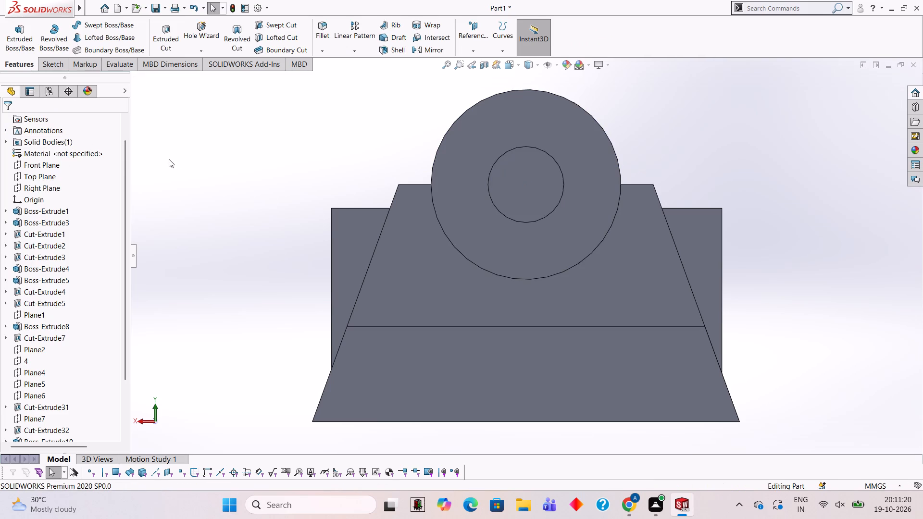
Examine the finished block, the cylinder's end bore and its side pockets from several angles.
{"action": "middle_click_drag", "start_coordinate": [267, 210], "coordinate": [214, 204]}
{"action": "scroll", "coordinate": [358, 248], "scroll_direction": "up", "scroll_amount": 2}
{"action": "middle_click_drag", "start_coordinate": [398, 237], "coordinate": [397, 292]}
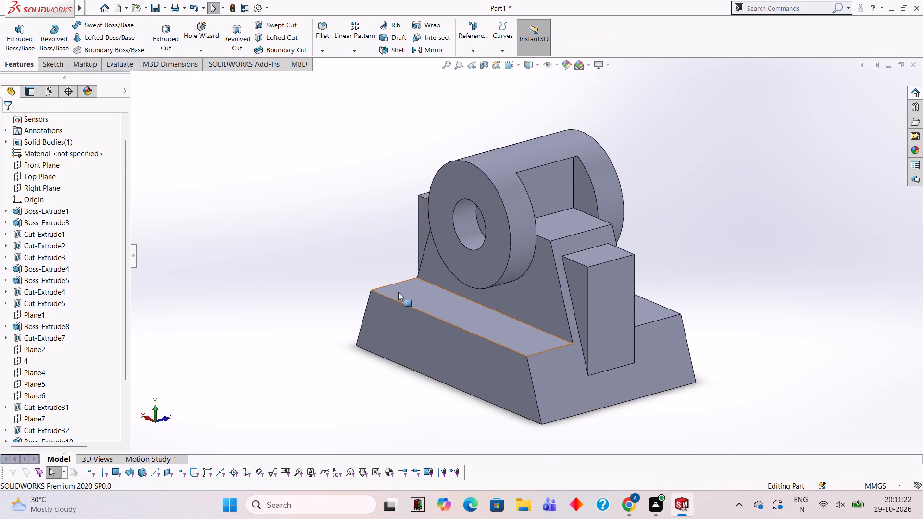
{"action": "scroll", "coordinate": [547, 235], "scroll_direction": "up", "scroll_amount": 1}
{"action": "scroll", "coordinate": [547, 231], "scroll_direction": "down", "scroll_amount": 2}
{"action": "middle_click_drag", "start_coordinate": [542, 234], "coordinate": [644, 299]}
{"action": "middle_click", "coordinate": [647, 257]}
{"action": "middle_click_drag", "start_coordinate": [568, 318], "coordinate": [575, 274]}
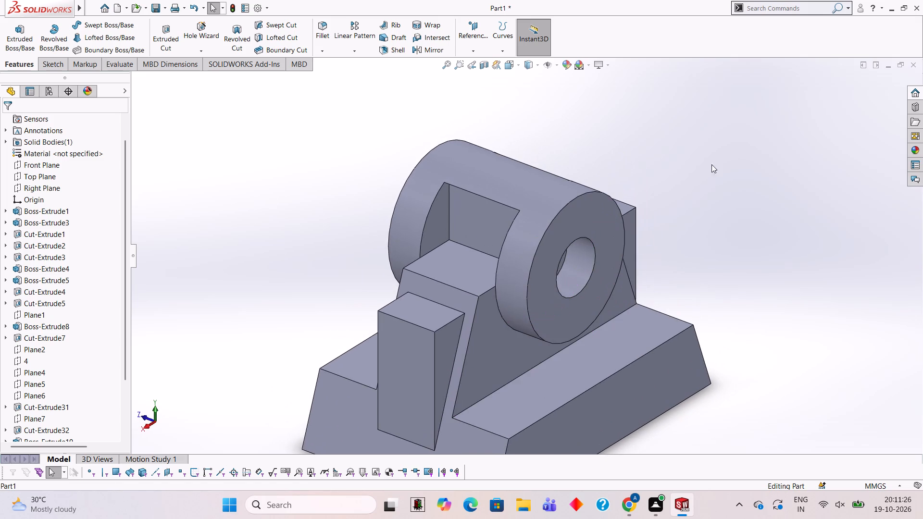
{"action": "left_click", "coordinate": [745, 114]}
{"action": "scroll", "coordinate": [527, 359], "scroll_direction": "up", "scroll_amount": 3}
{"action": "scroll", "coordinate": [527, 345], "scroll_direction": "down", "scroll_amount": 2}
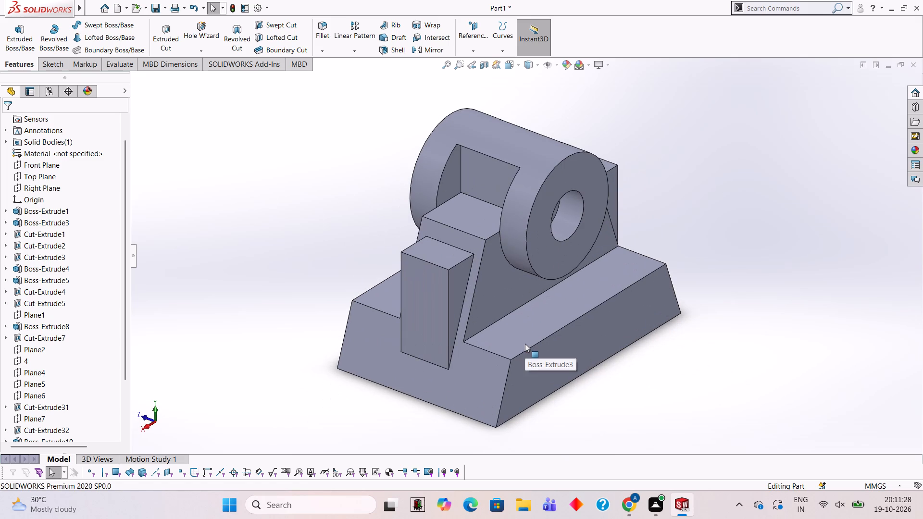
Apply the solid Red appearance to the whole body.
{"action": "left_click", "coordinate": [915, 143]}
{"action": "left_click", "coordinate": [787, 98]}
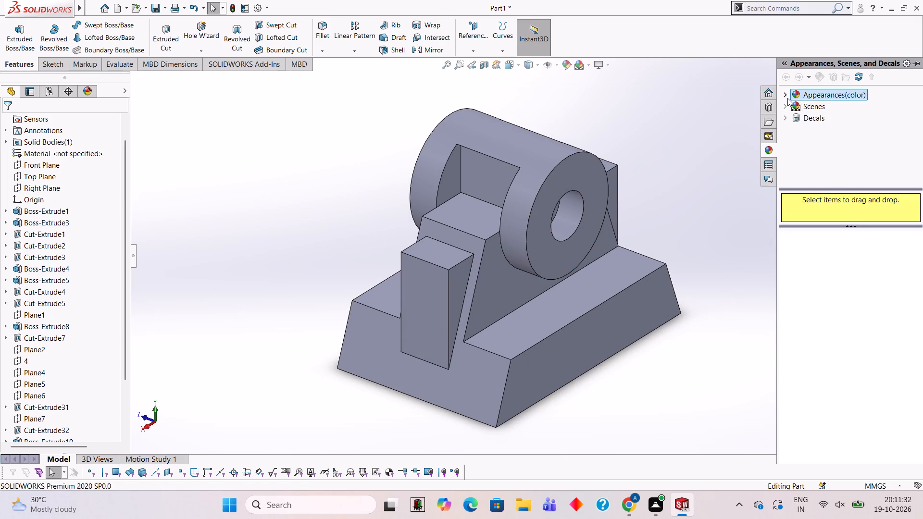
{"action": "left_click", "coordinate": [827, 167]}
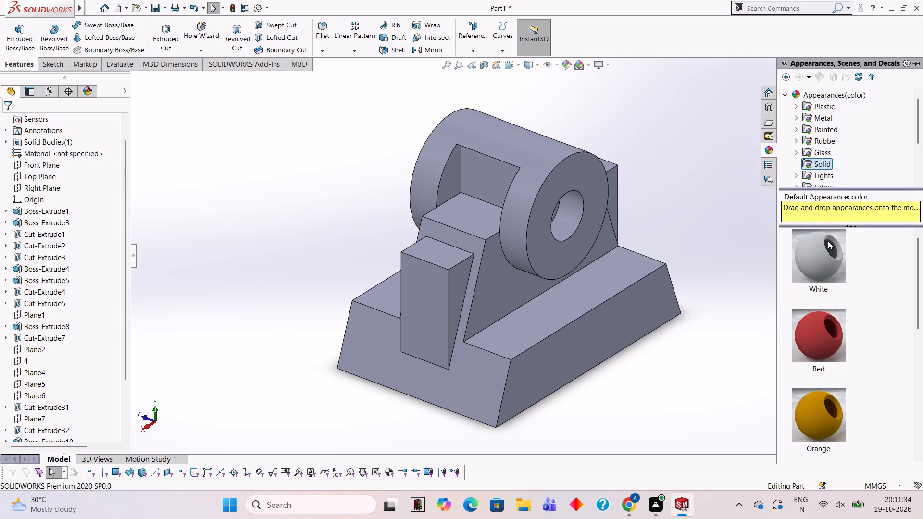
{"action": "left_click_drag", "start_coordinate": [826, 342], "coordinate": [535, 217]}
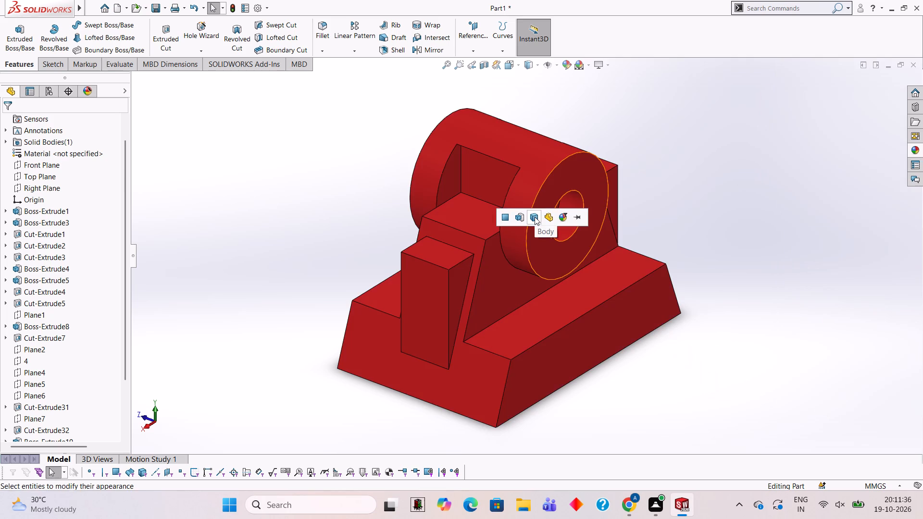
{"action": "left_click", "coordinate": [535, 217]}
Apply the solid Green appearance to the cut feature of the cylinder's -Z end bore.
{"action": "left_click", "coordinate": [912, 147]}
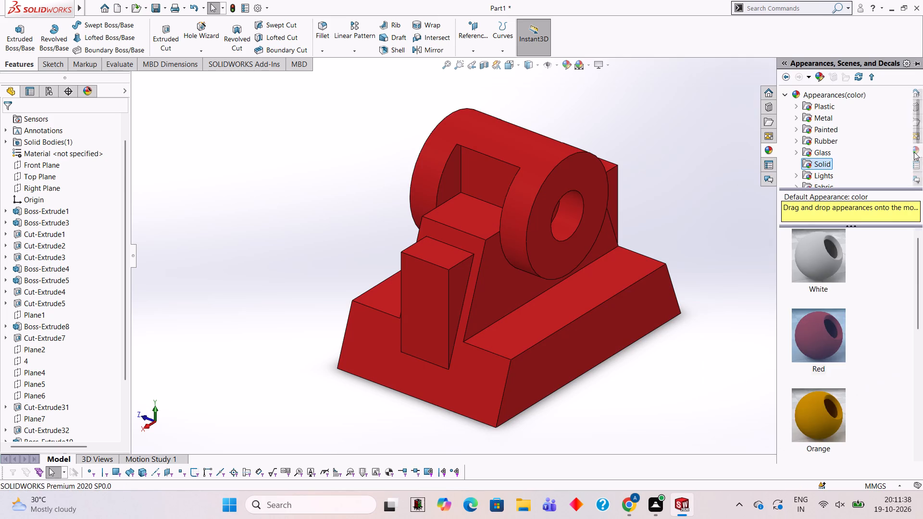
{"action": "scroll", "coordinate": [825, 304], "scroll_direction": "down", "scroll_amount": 3}
{"action": "left_click_drag", "start_coordinate": [824, 273], "coordinate": [561, 221]}
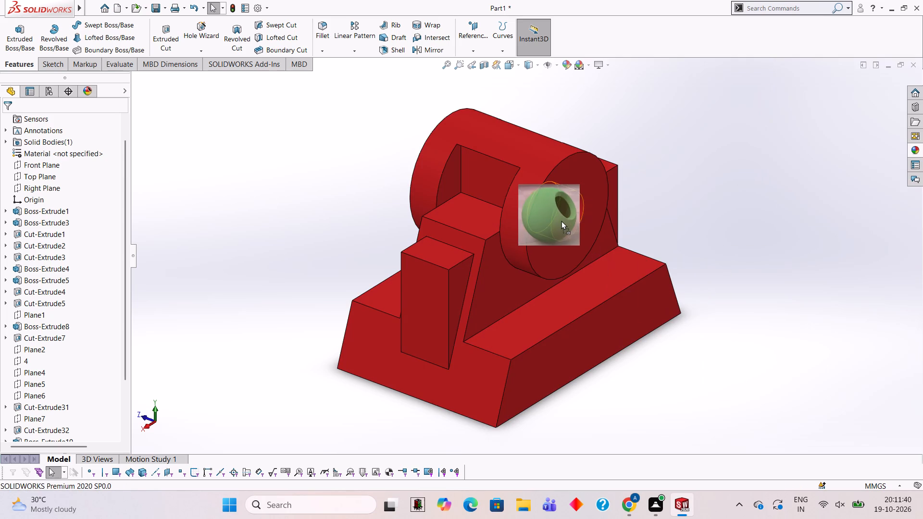
{"action": "left_click_drag", "start_coordinate": [561, 221], "coordinate": [575, 224]}
{"action": "left_click", "coordinate": [575, 224]}
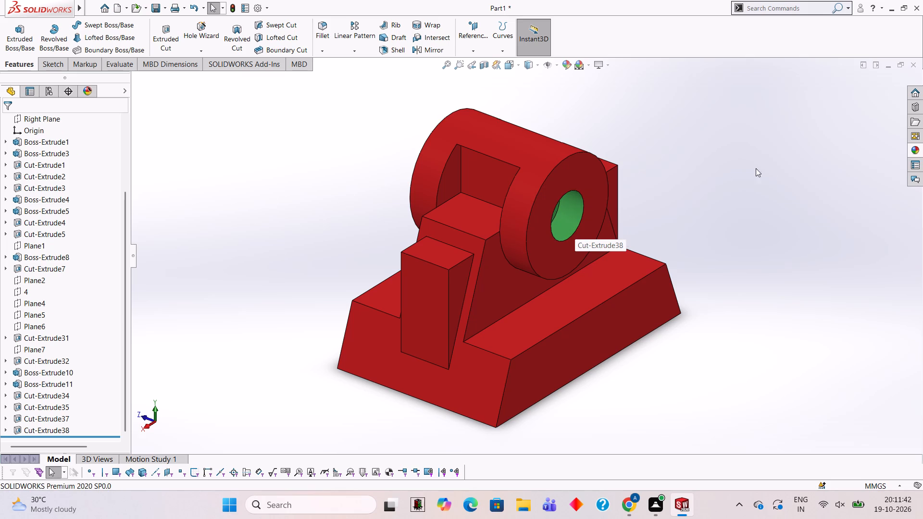
Apply the solid Green appearance to the cut feature on the flat face of the cylinder's +X side pocket.
{"action": "left_click", "coordinate": [917, 150]}
{"action": "left_click_drag", "start_coordinate": [838, 240], "coordinate": [533, 220]}
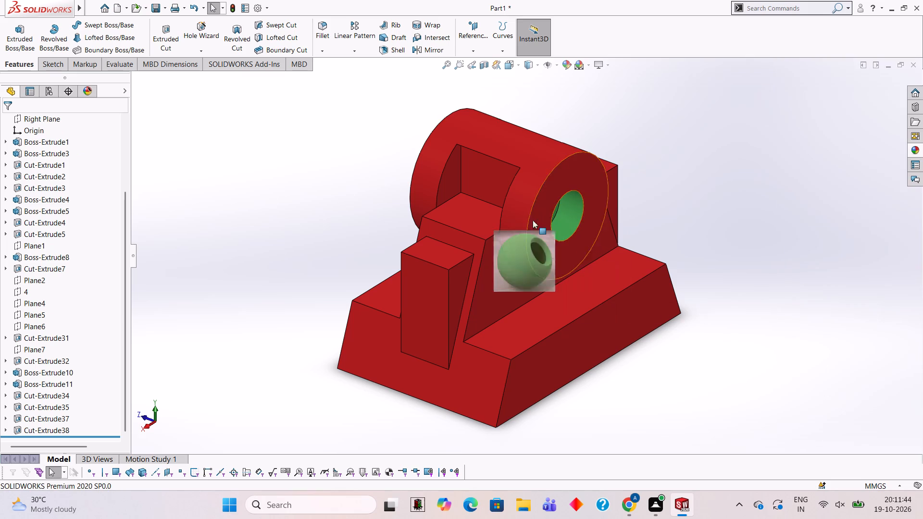
{"action": "left_click_drag", "start_coordinate": [533, 220], "coordinate": [493, 166]}
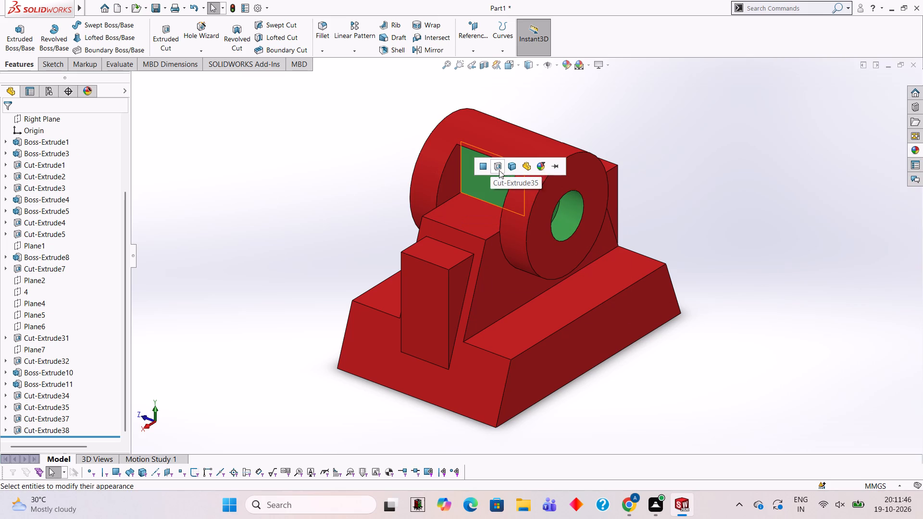
{"action": "left_click", "coordinate": [495, 170]}
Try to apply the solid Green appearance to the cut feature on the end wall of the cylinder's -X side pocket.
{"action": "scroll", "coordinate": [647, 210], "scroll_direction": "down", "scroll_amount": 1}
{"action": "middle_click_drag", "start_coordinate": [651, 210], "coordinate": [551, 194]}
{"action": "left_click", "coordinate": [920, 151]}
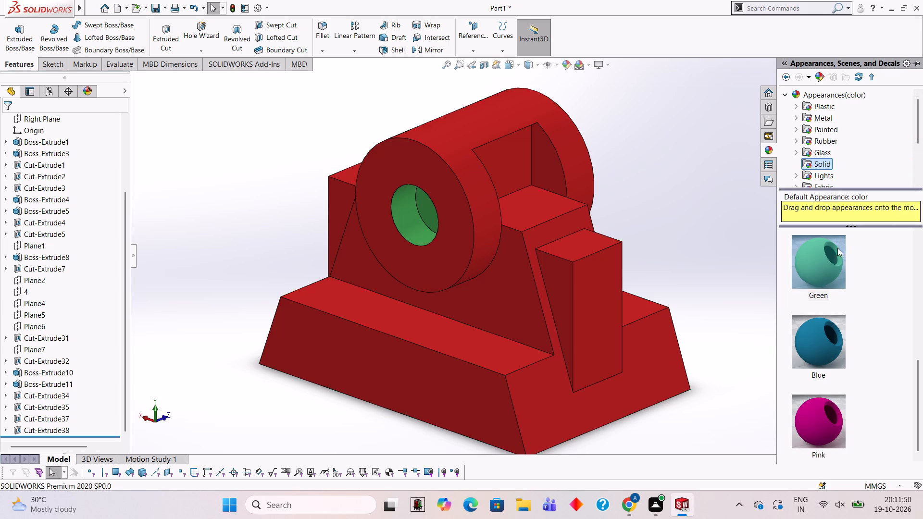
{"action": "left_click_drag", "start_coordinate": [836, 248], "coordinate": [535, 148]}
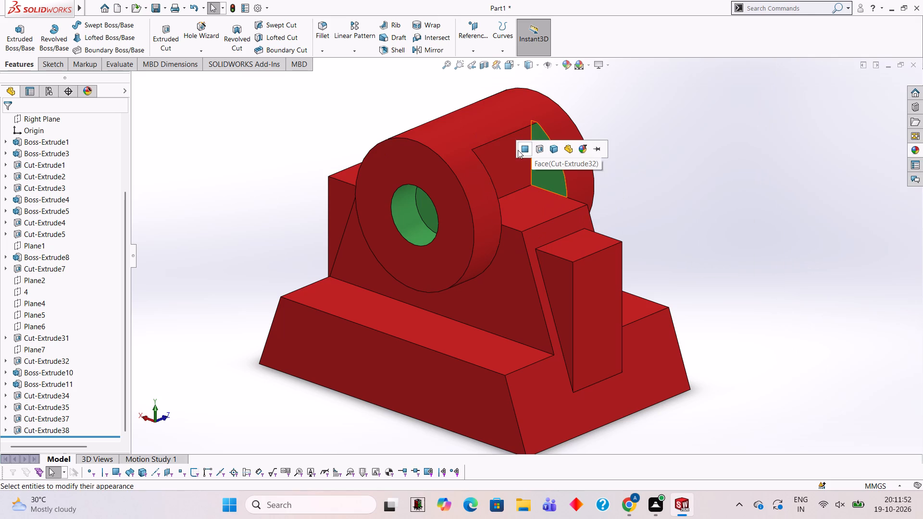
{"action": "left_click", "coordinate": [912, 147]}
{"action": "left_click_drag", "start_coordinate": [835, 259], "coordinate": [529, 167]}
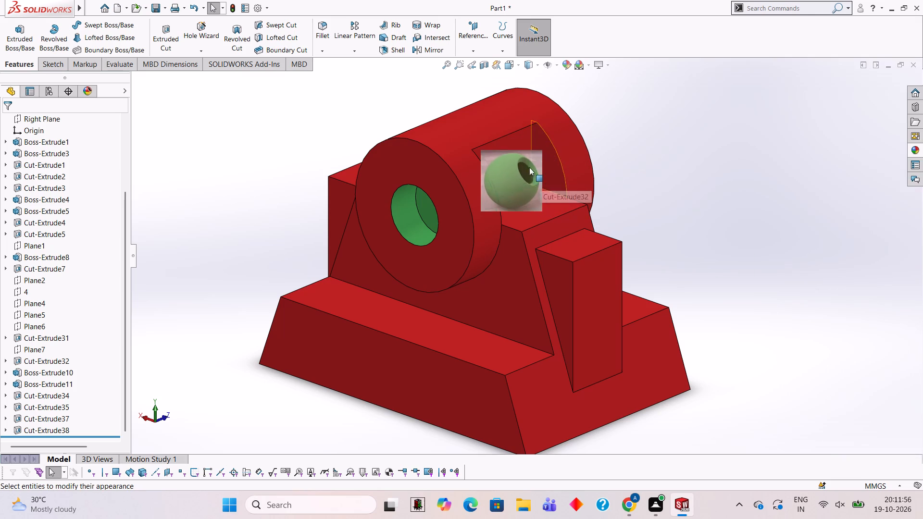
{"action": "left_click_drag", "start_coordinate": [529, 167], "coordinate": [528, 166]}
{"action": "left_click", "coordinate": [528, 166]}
Apply the solid Pink appearance to the feature forming the upright wedge blocks on both sides of the base.
{"action": "middle_click_drag", "start_coordinate": [568, 203], "coordinate": [640, 238]}
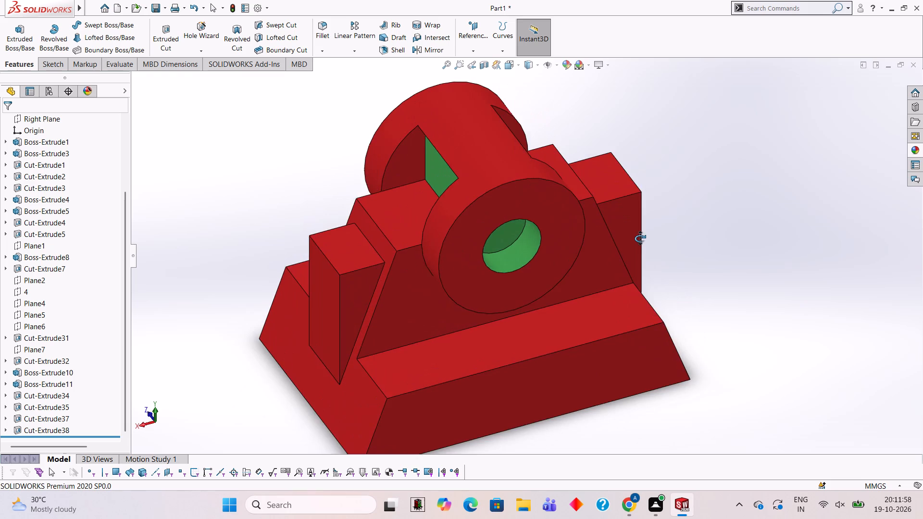
{"action": "middle_click_drag", "start_coordinate": [640, 238], "coordinate": [660, 193]}
{"action": "scroll", "coordinate": [495, 204], "scroll_direction": "down", "scroll_amount": 2}
{"action": "scroll", "coordinate": [495, 205], "scroll_direction": "up", "scroll_amount": 3}
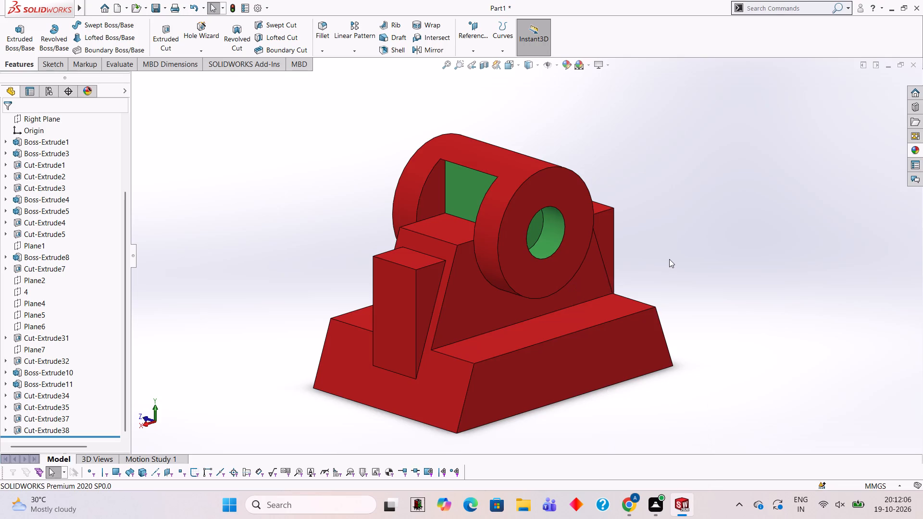
{"action": "left_click", "coordinate": [922, 149]}
{"action": "left_click_drag", "start_coordinate": [821, 413], "coordinate": [399, 277]}
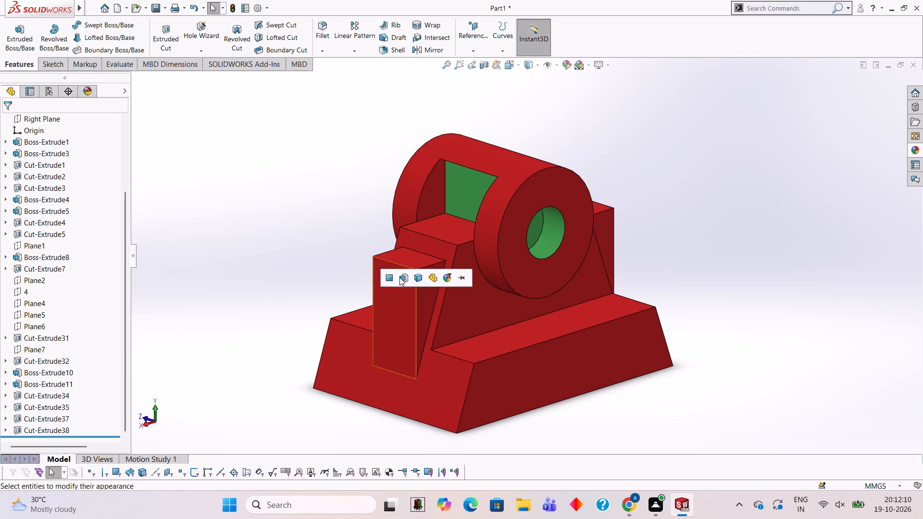
{"action": "left_click", "coordinate": [399, 277]}
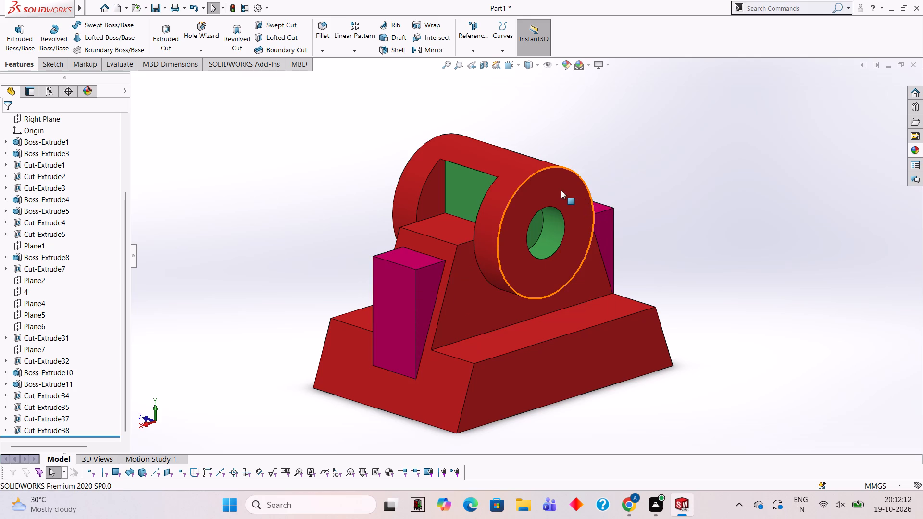
Apply the solid Yellow appearance to the cylinder's boss feature, Boss-Extrude4.
{"action": "left_click", "coordinate": [912, 147]}
{"action": "scroll", "coordinate": [820, 331], "scroll_direction": "down", "scroll_amount": 5}
{"action": "scroll", "coordinate": [828, 350], "scroll_direction": "up", "scroll_amount": 2}
{"action": "left_click_drag", "start_coordinate": [824, 433], "coordinate": [822, 433]}
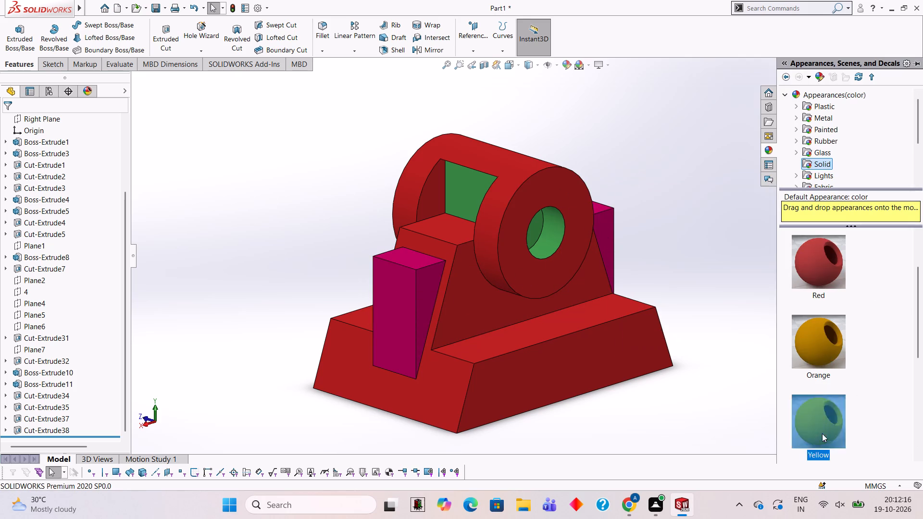
{"action": "left_click_drag", "start_coordinate": [822, 433], "coordinate": [539, 191]}
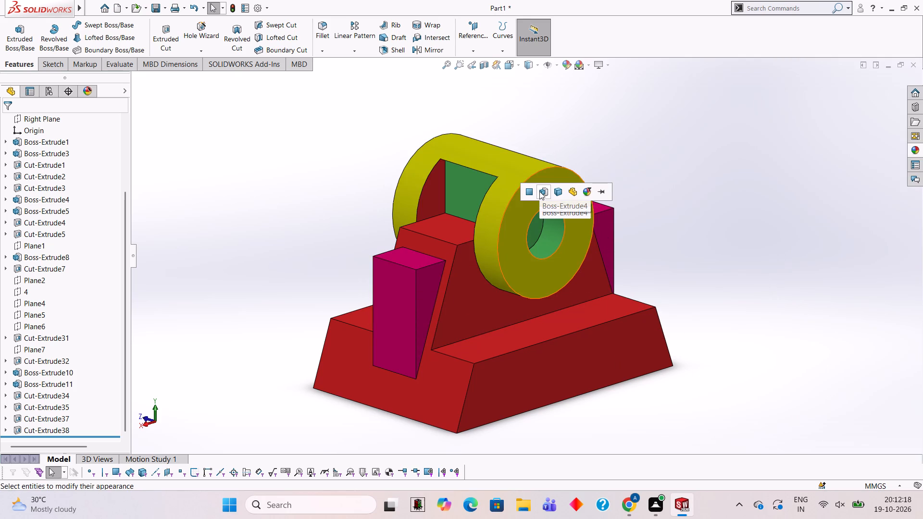
{"action": "left_click", "coordinate": [539, 191]}
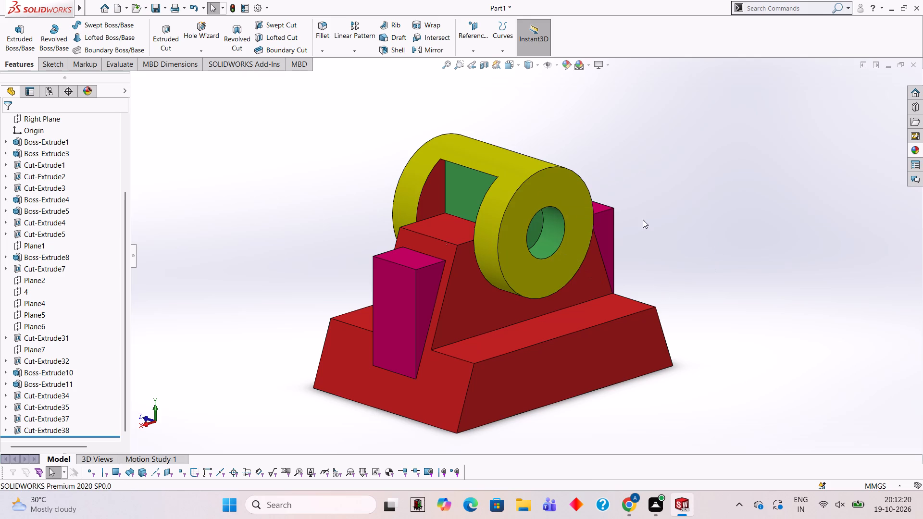
Save the part in Documents as "cylinder on trapezoid base" in SOLIDWORKS Part format.
{"action": "scroll", "coordinate": [527, 251], "scroll_direction": "up", "scroll_amount": 2}
{"action": "scroll", "coordinate": [527, 251], "scroll_direction": "down", "scroll_amount": 2}
{"action": "scroll", "coordinate": [590, 293], "scroll_direction": "up", "scroll_amount": 1}
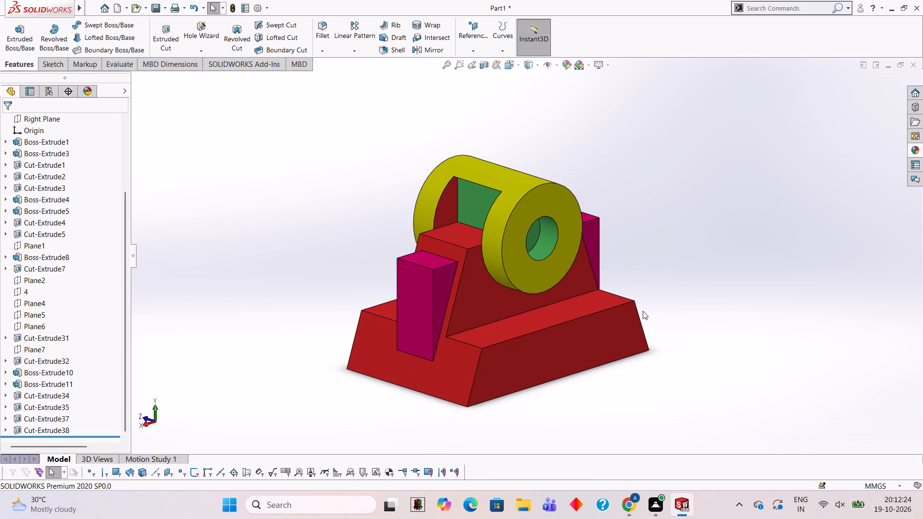
{"action": "key", "text": "ctrl+s"}
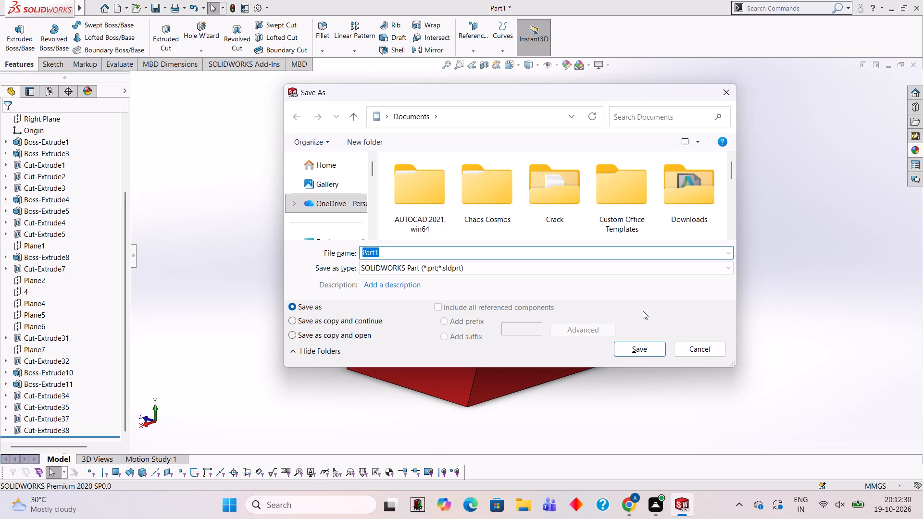
{"action": "type", "text": "cylin"}
{"action": "type", "text": "der"}
{"action": "key", "text": "space"}
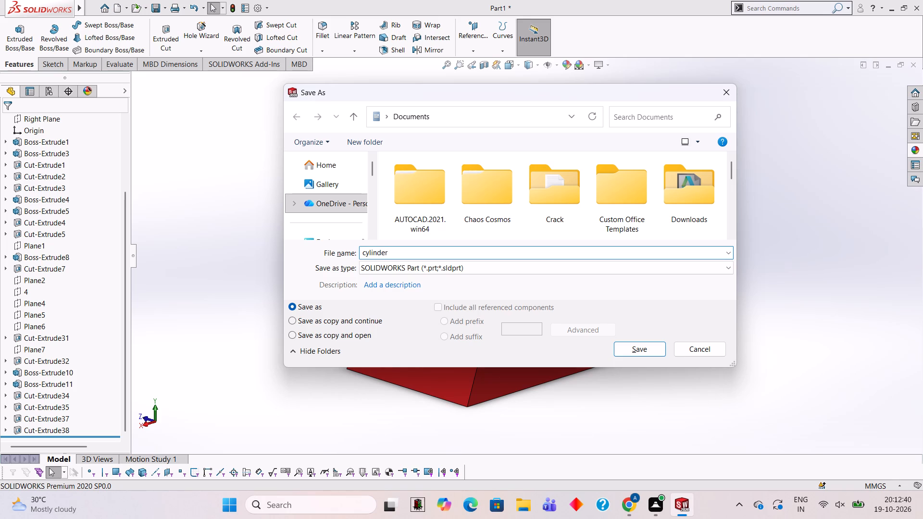
{"action": "type", "text": "on"}
{"action": "key", "text": "space"}
{"action": "type", "text": "tra"}
{"action": "key", "text": "p"}
{"action": "key", "text": "e"}
{"action": "type", "text": "zoid"}
{"action": "key", "text": "space"}
{"action": "type", "text": "base"}
{"action": "key", "text": "space"}
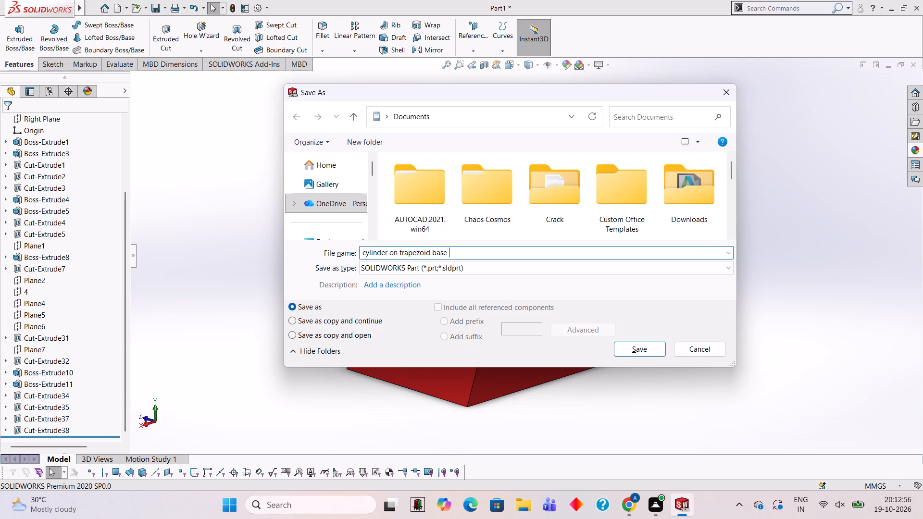
{"action": "left_click", "coordinate": [647, 354]}
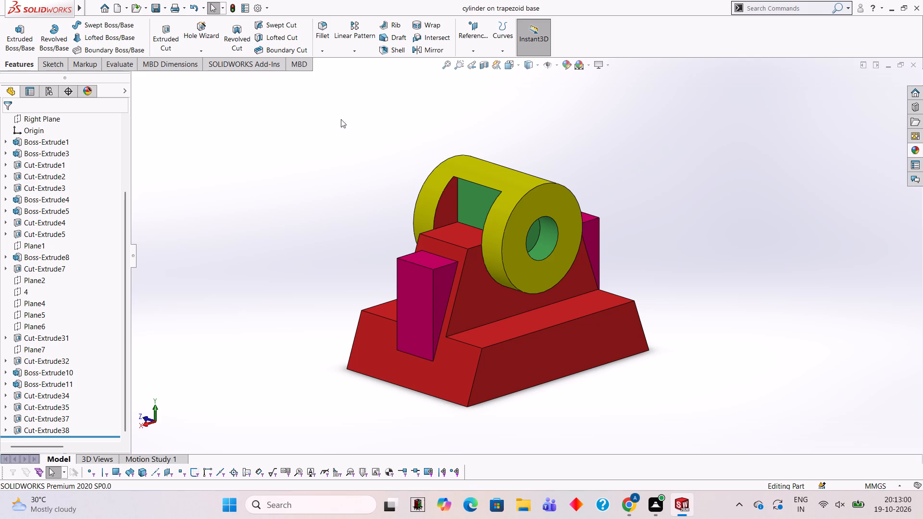
Save a PDF copy of the part in Documents under the same file name, cylinder on trapezoid base.
{"action": "left_click", "coordinate": [164, 6]}
{"action": "left_click", "coordinate": [175, 29]}
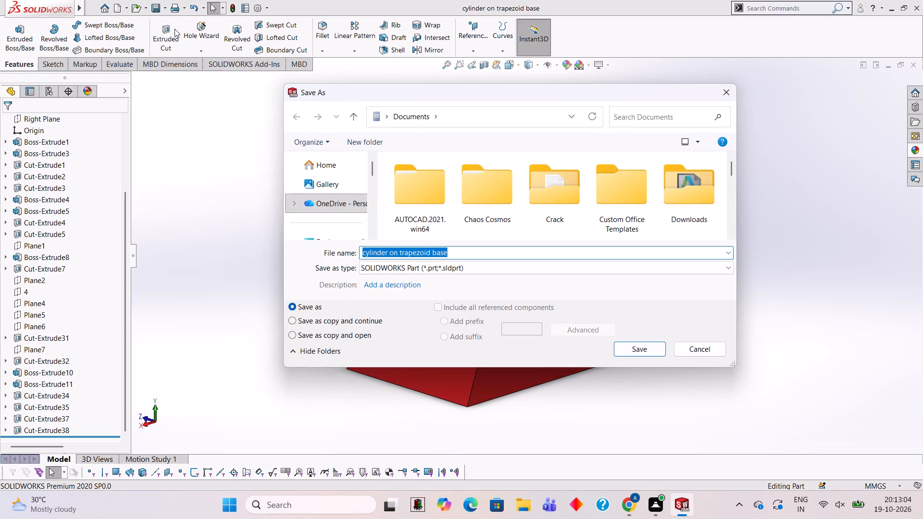
{"action": "left_click", "coordinate": [527, 266]}
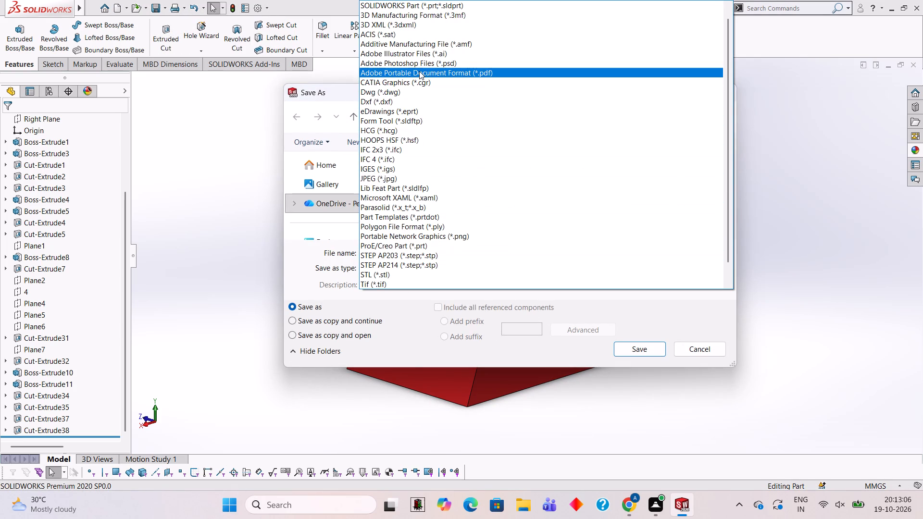
{"action": "left_click", "coordinate": [419, 71]}
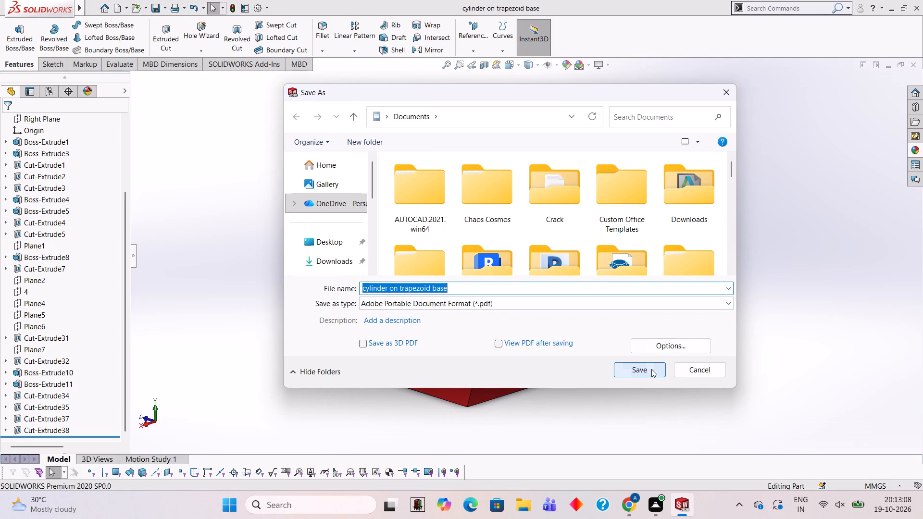
{"action": "left_click", "coordinate": [651, 369]}
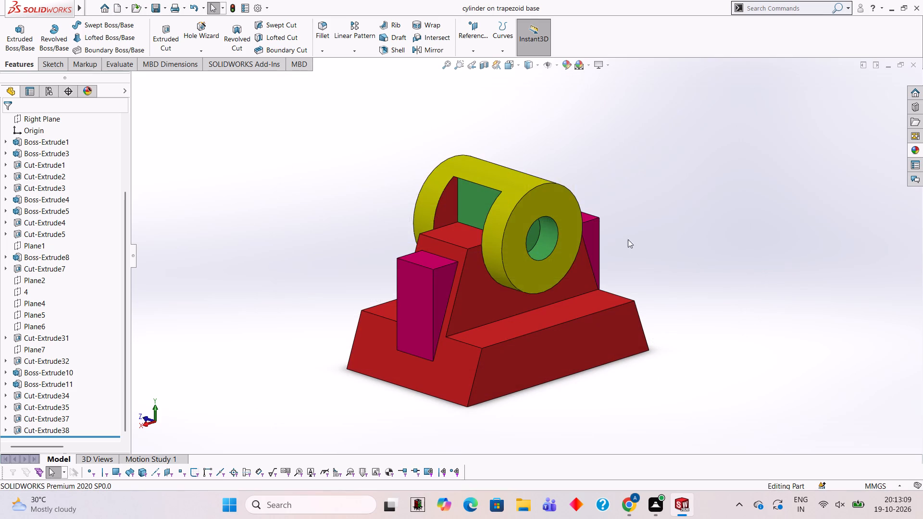